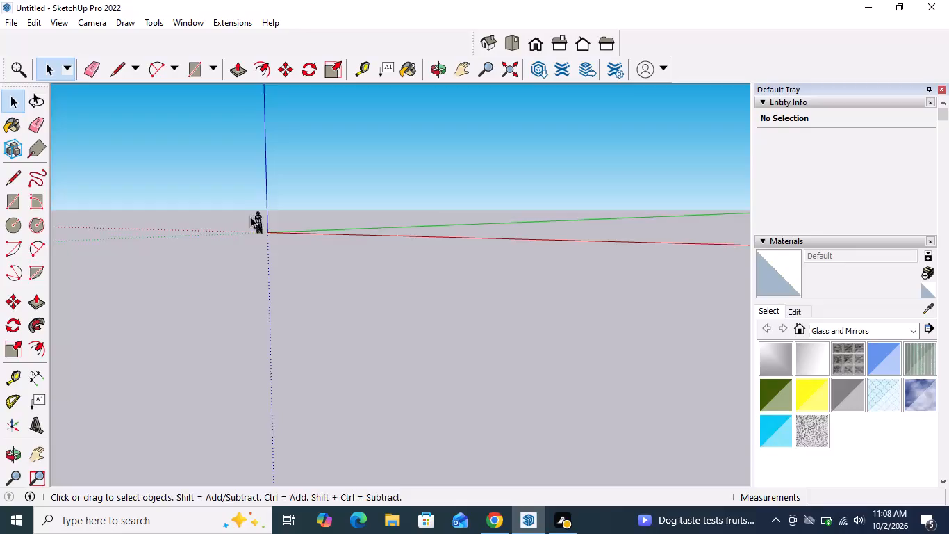
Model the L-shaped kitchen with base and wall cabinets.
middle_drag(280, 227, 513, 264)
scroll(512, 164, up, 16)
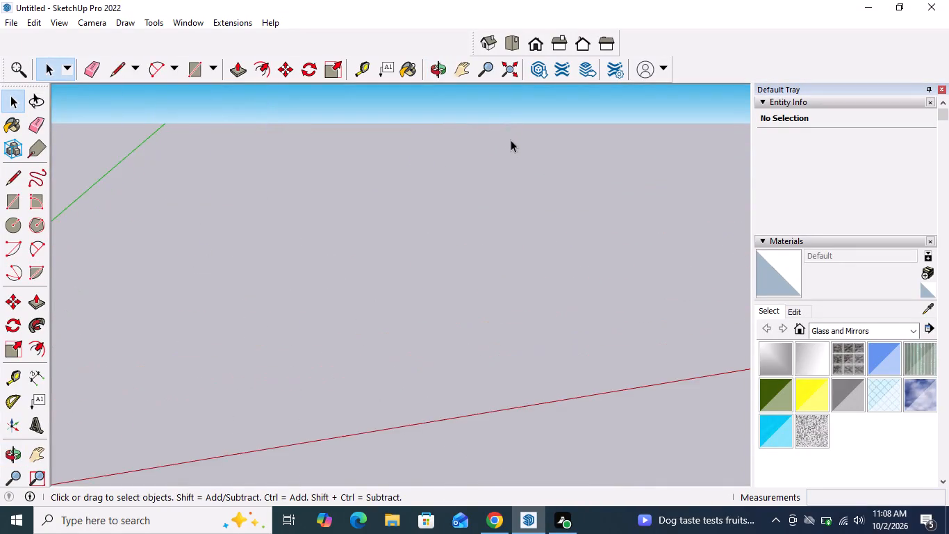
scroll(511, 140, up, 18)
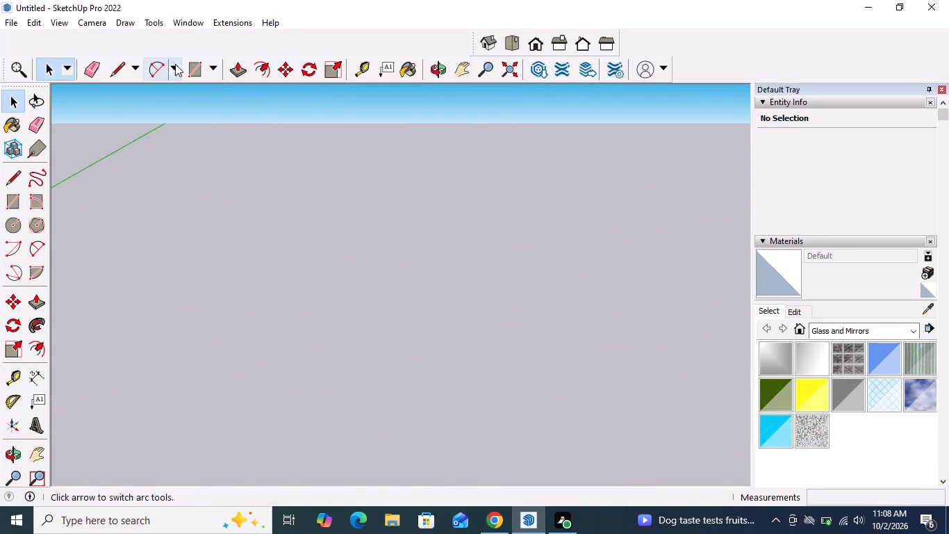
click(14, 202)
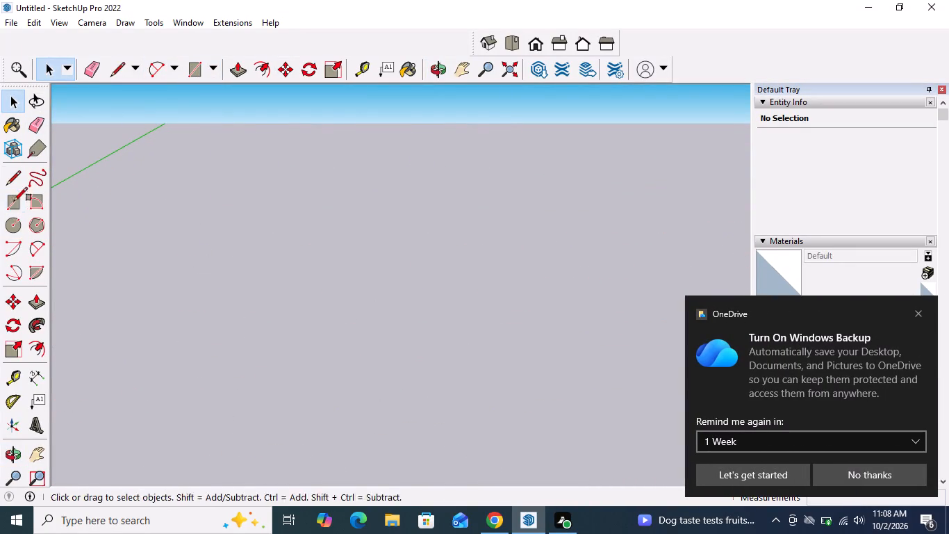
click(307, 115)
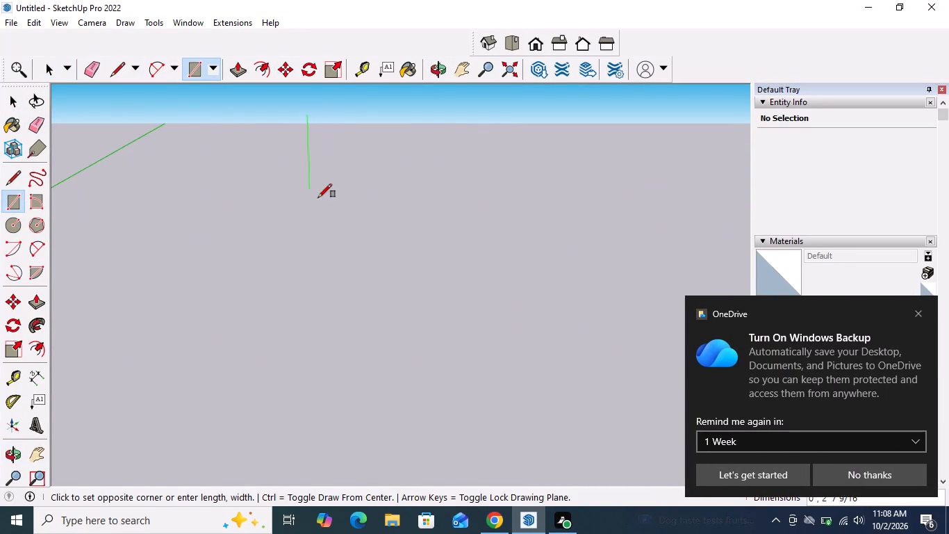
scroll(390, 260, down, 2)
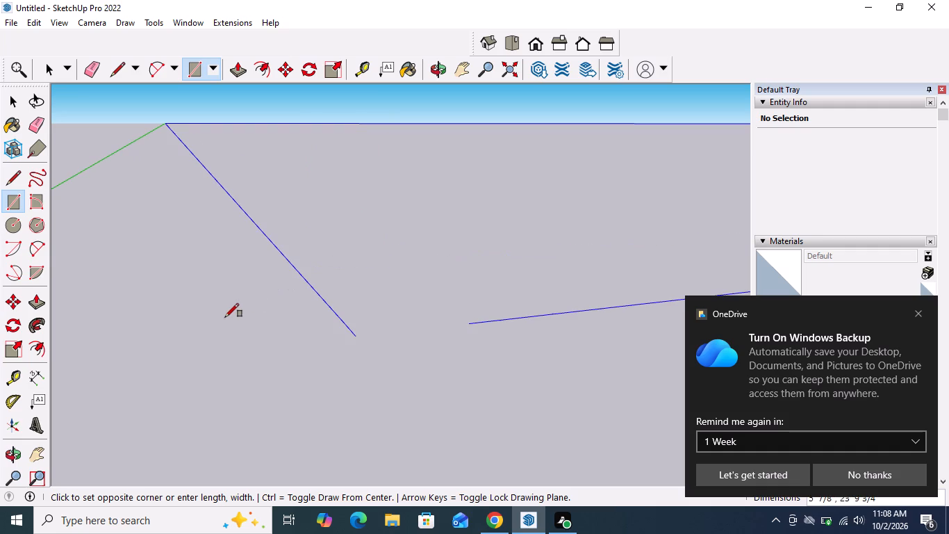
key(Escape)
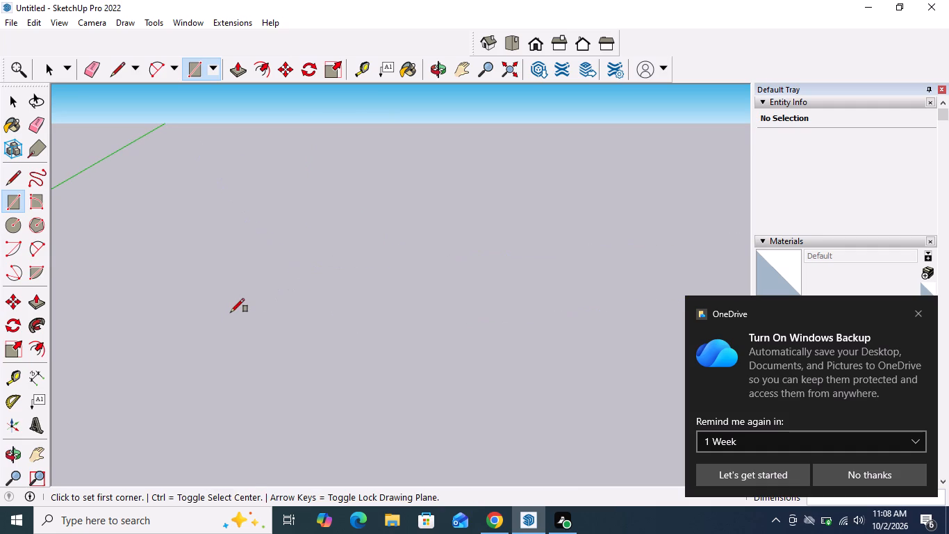
Draw a rectangle about 67'9" by 73'11" on the ground plane, in the quadrant between the red and green axes.
click(197, 234)
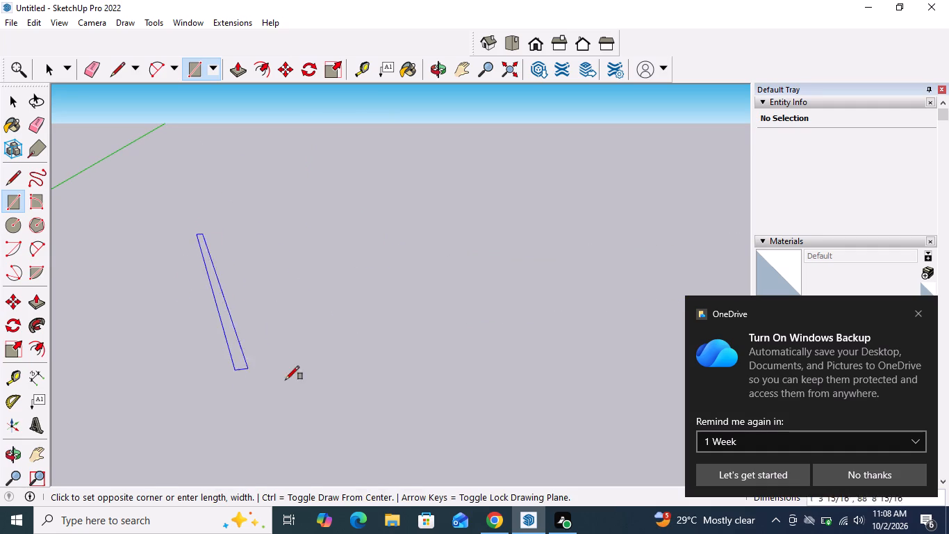
click(661, 284)
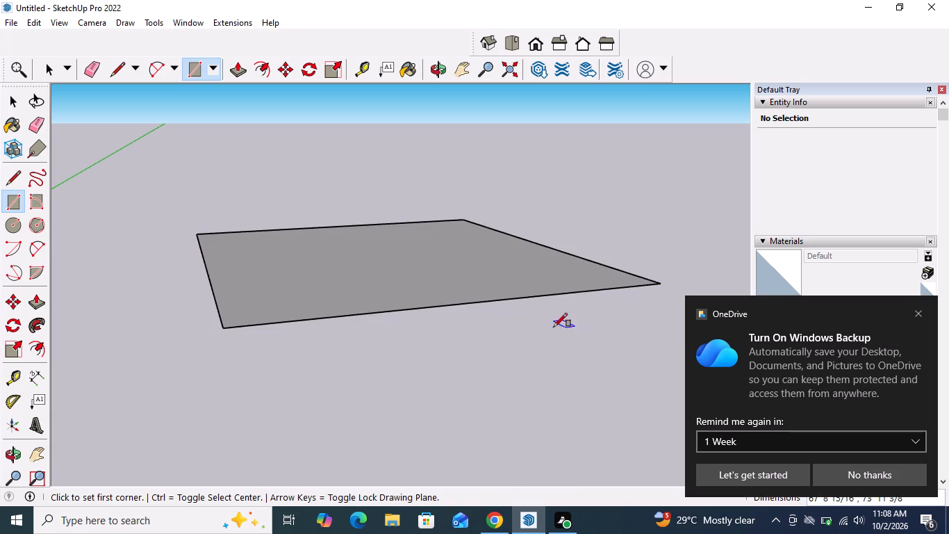
Scale the whole rectangle lengthwise along the red axis by about 1.7, keeping its edge nearest the green axis fixed.
scroll(462, 327, down, 5)
scroll(360, 339, down, 15)
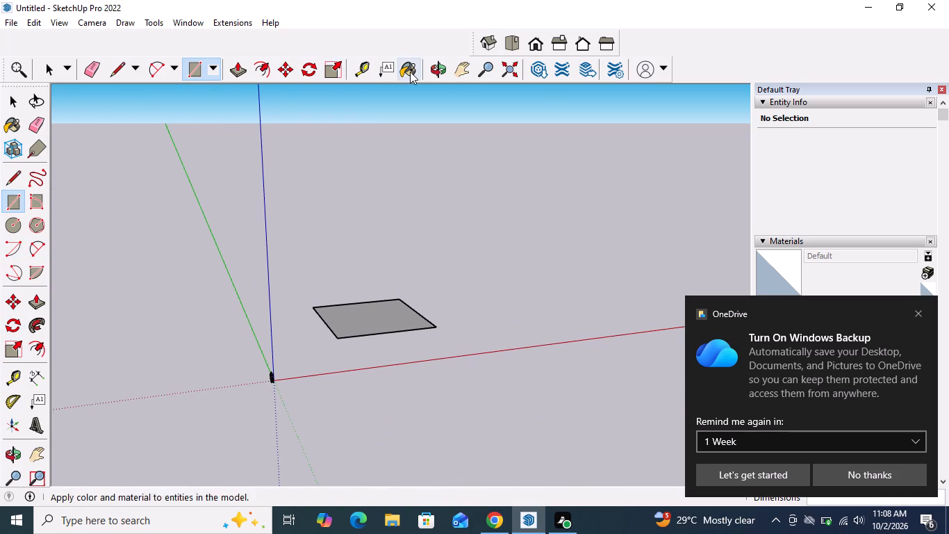
click(438, 77)
drag(467, 333, 381, 317)
drag(381, 317, 374, 442)
drag(385, 322, 394, 458)
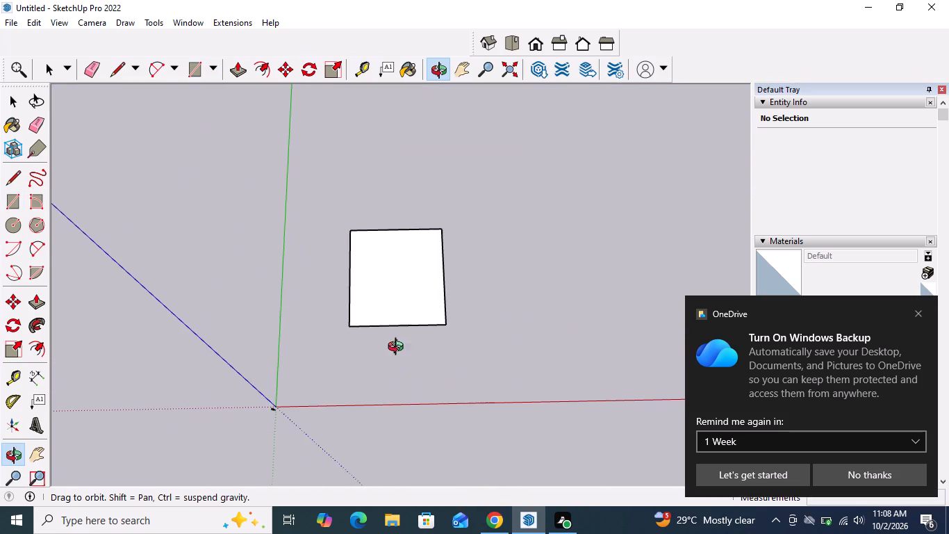
scroll(395, 327, up, 3)
scroll(372, 277, up, 4)
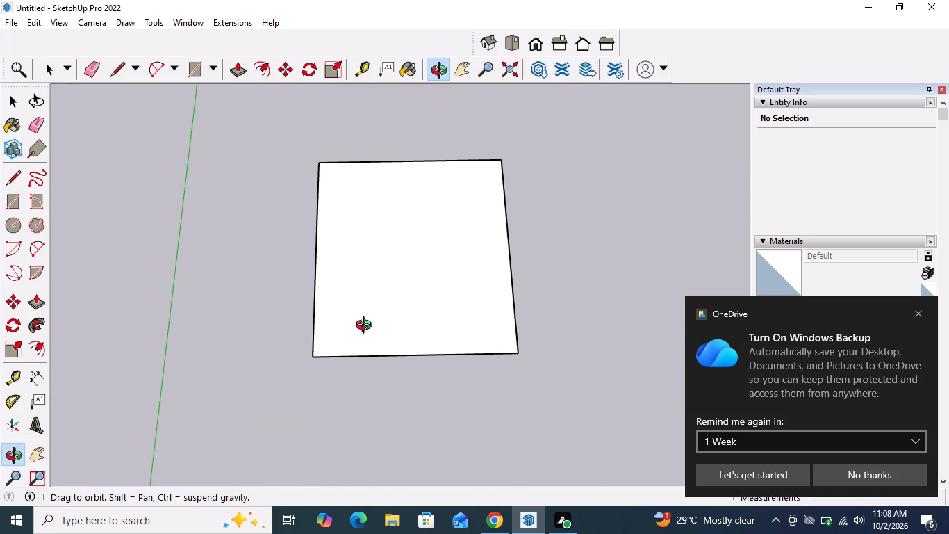
key(space)
double_click(365, 329)
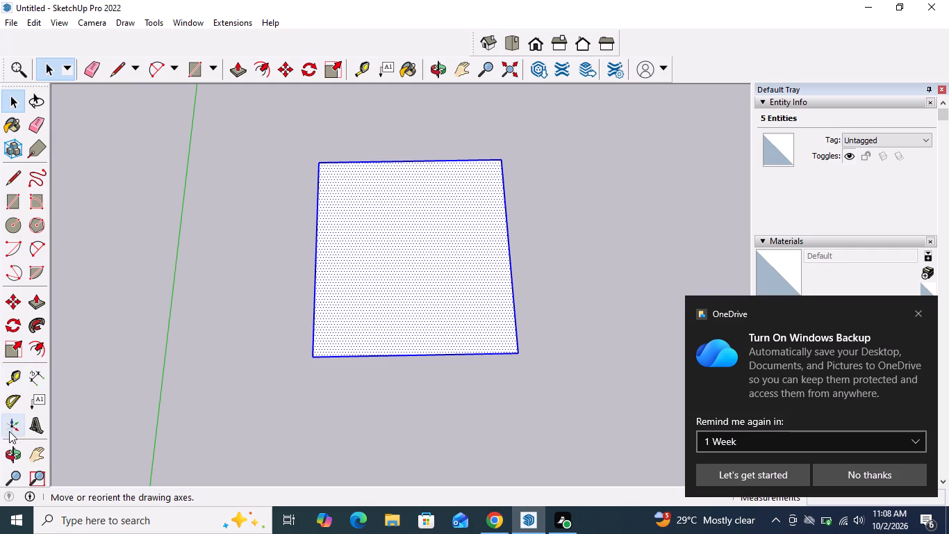
click(10, 343)
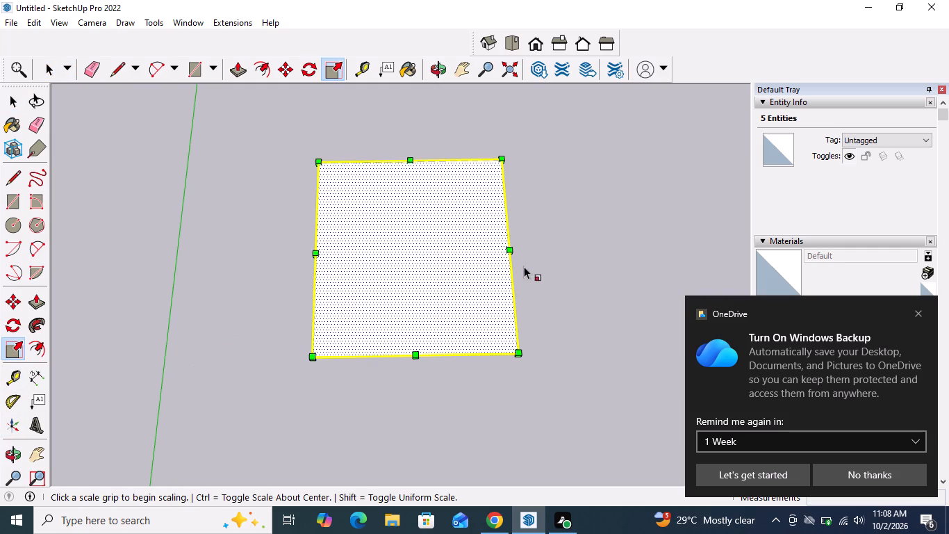
click(511, 246)
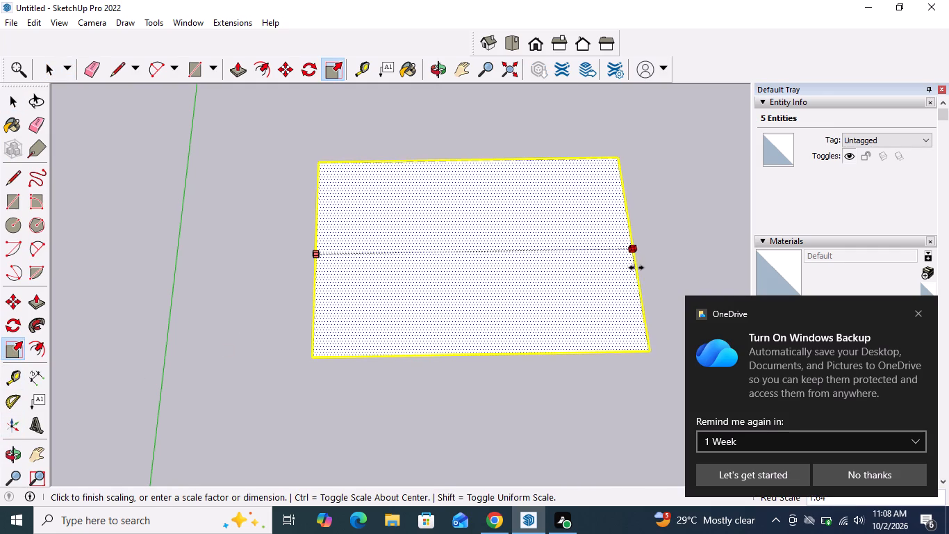
click(645, 268)
key(space)
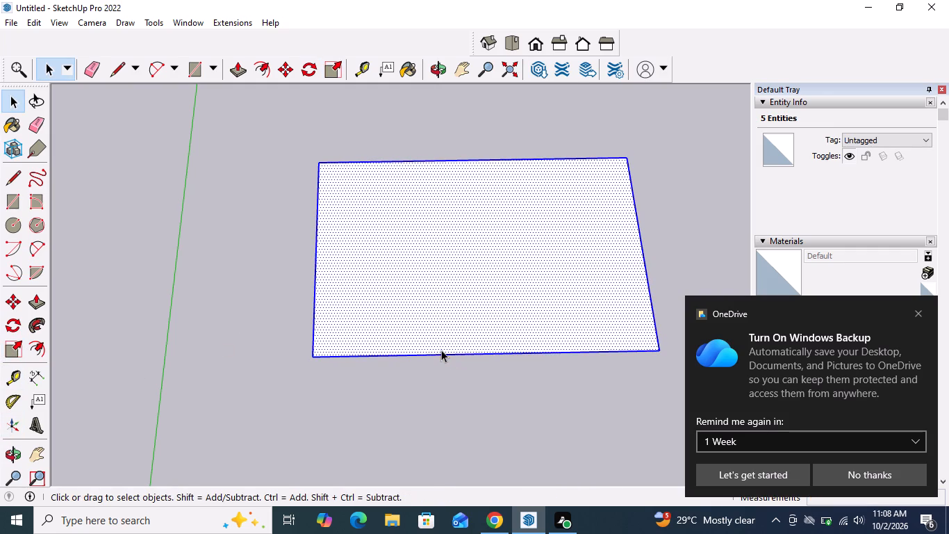
click(405, 419)
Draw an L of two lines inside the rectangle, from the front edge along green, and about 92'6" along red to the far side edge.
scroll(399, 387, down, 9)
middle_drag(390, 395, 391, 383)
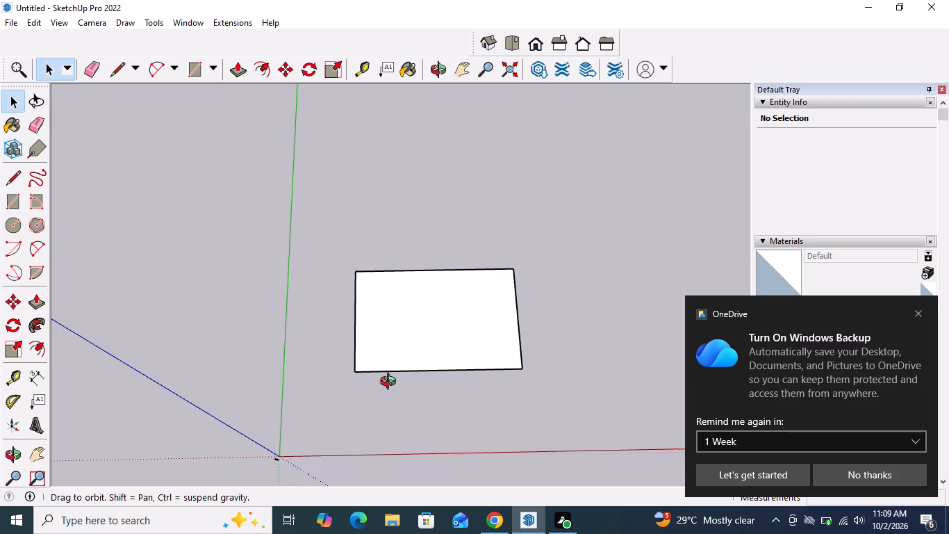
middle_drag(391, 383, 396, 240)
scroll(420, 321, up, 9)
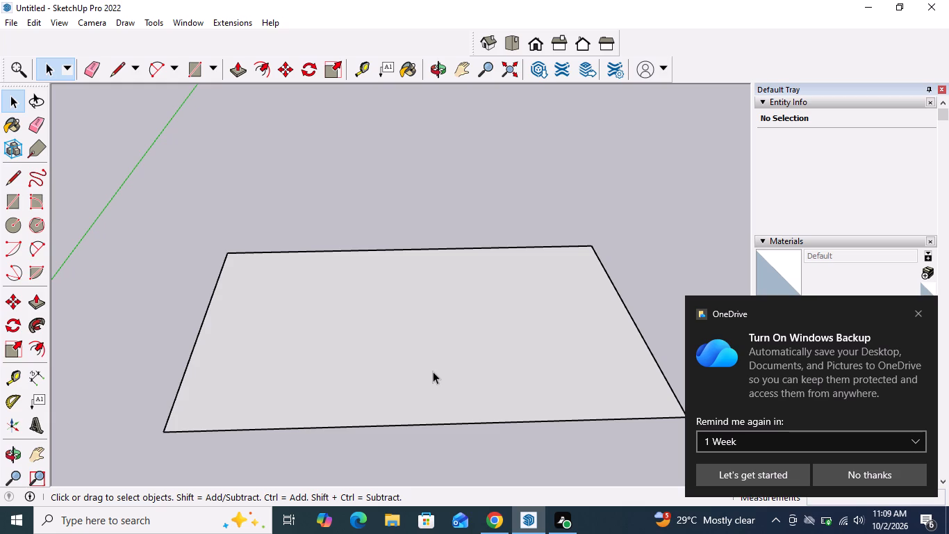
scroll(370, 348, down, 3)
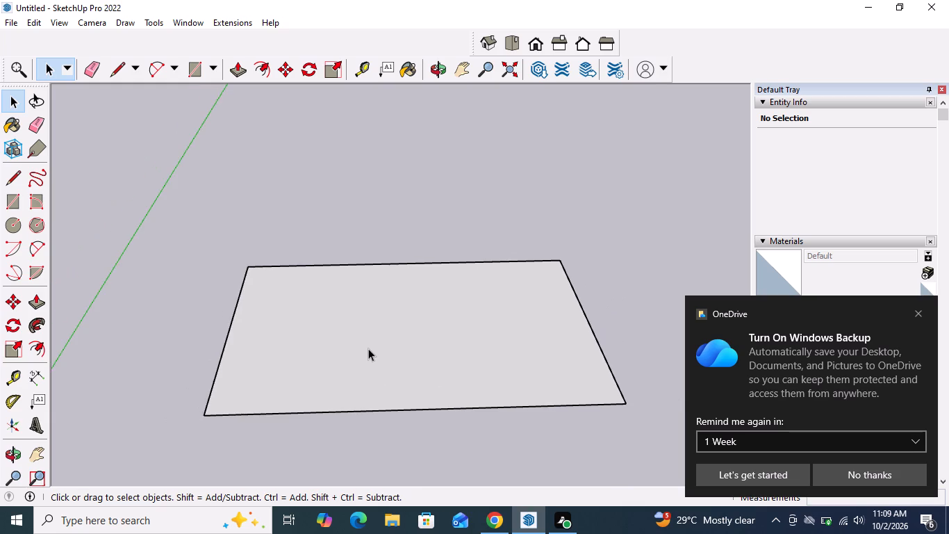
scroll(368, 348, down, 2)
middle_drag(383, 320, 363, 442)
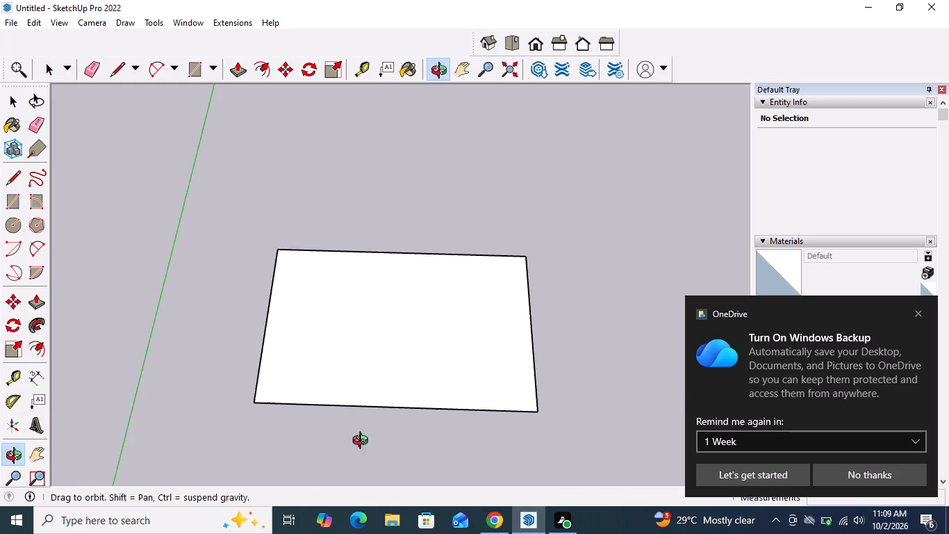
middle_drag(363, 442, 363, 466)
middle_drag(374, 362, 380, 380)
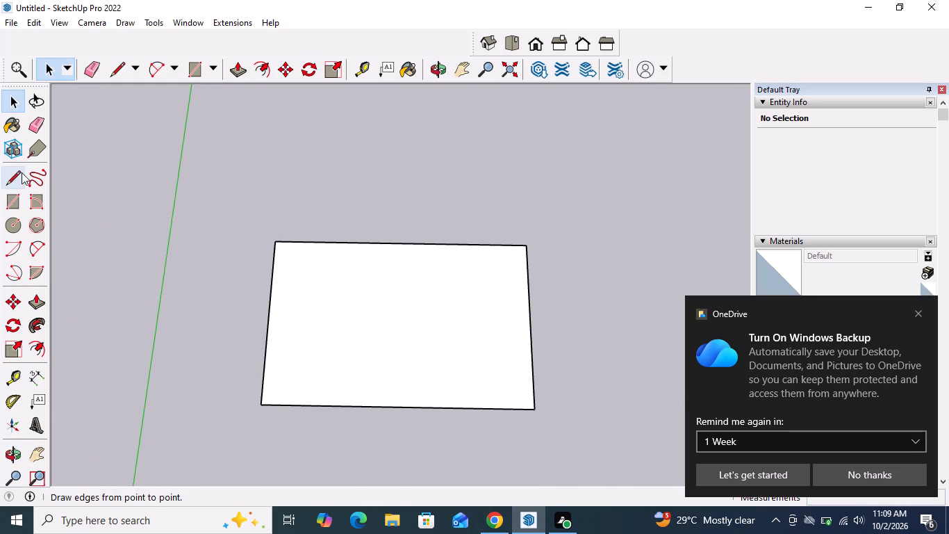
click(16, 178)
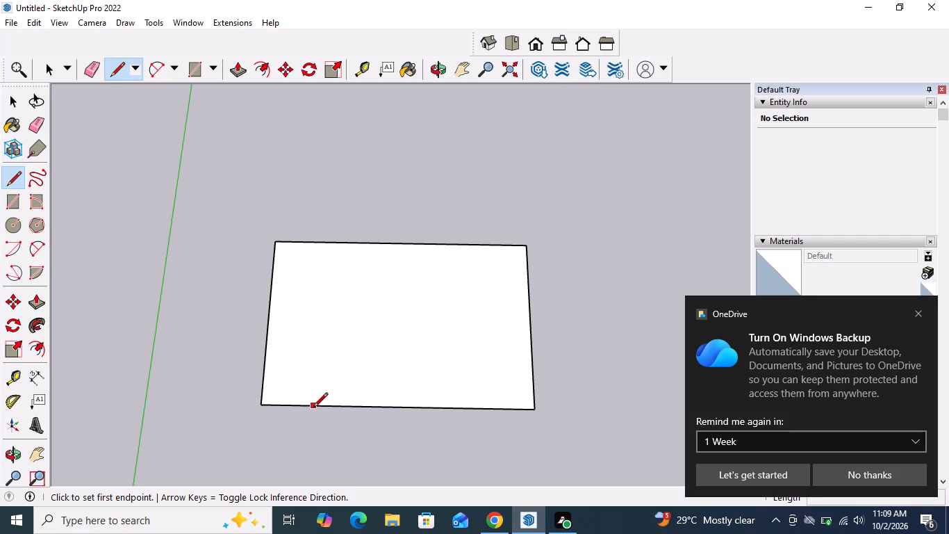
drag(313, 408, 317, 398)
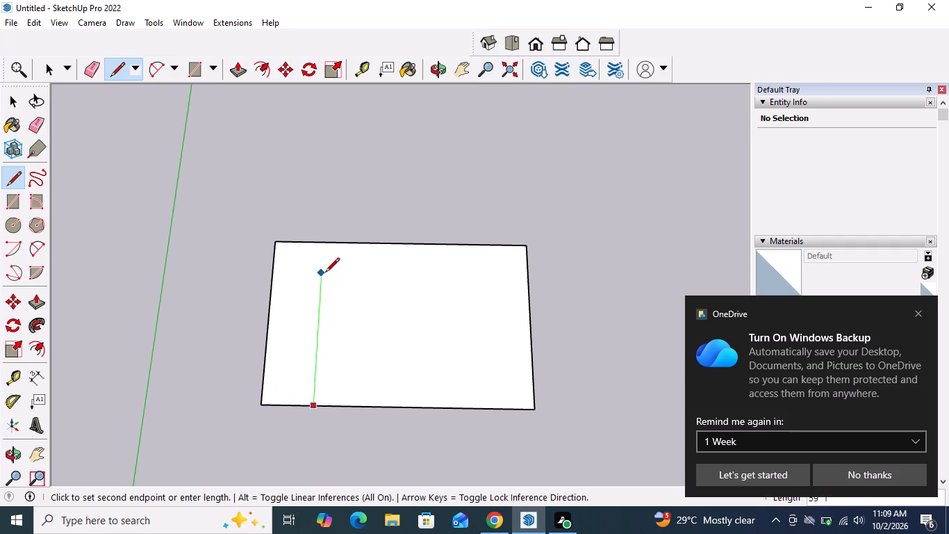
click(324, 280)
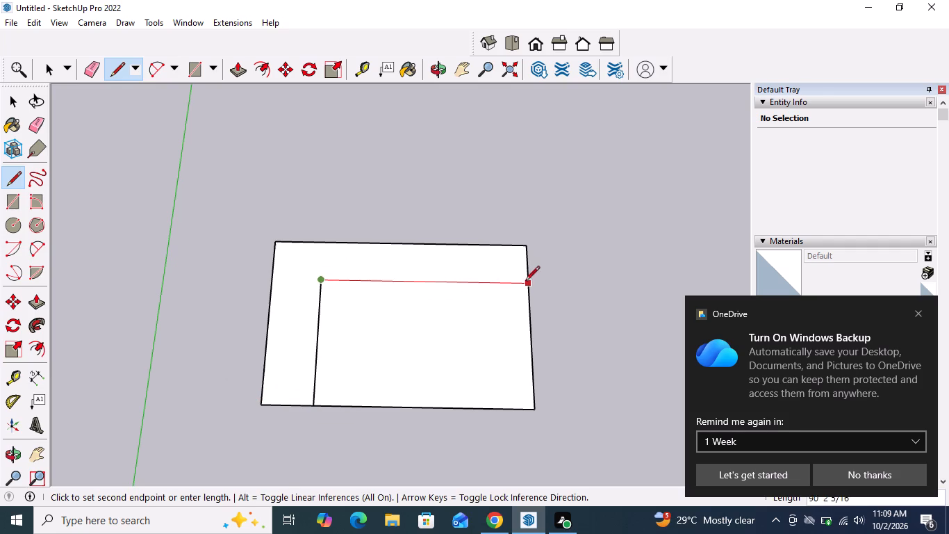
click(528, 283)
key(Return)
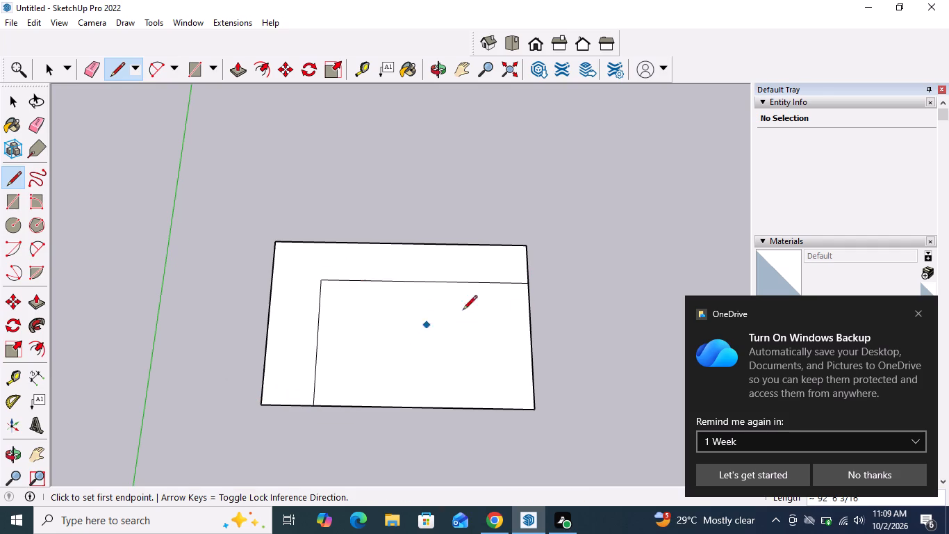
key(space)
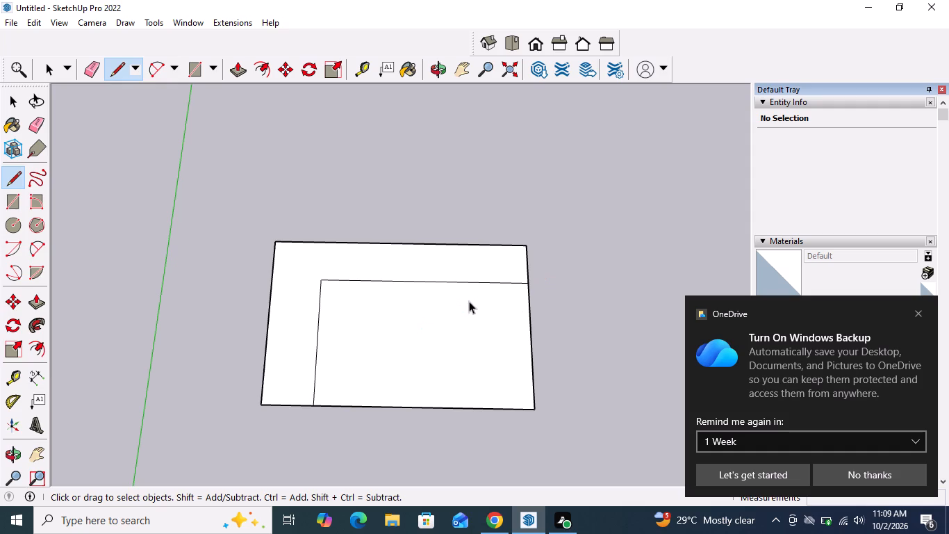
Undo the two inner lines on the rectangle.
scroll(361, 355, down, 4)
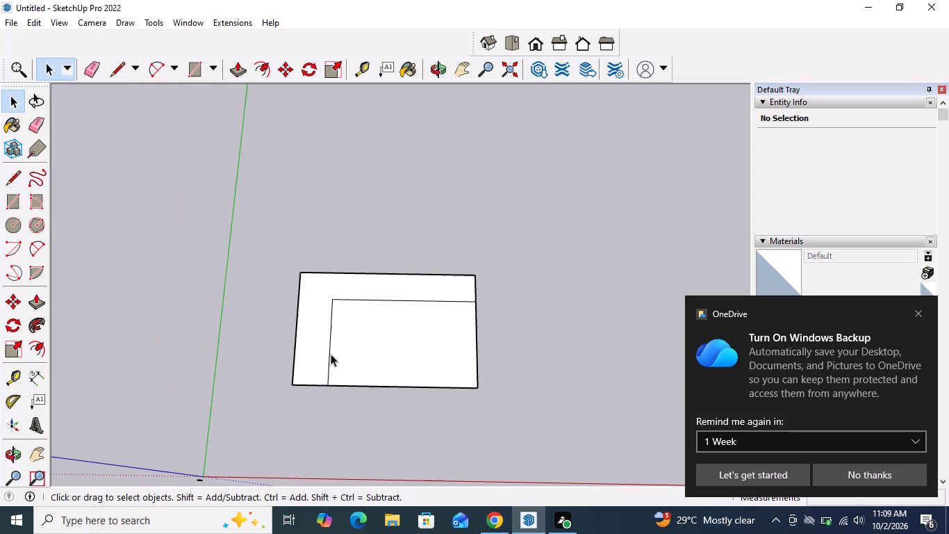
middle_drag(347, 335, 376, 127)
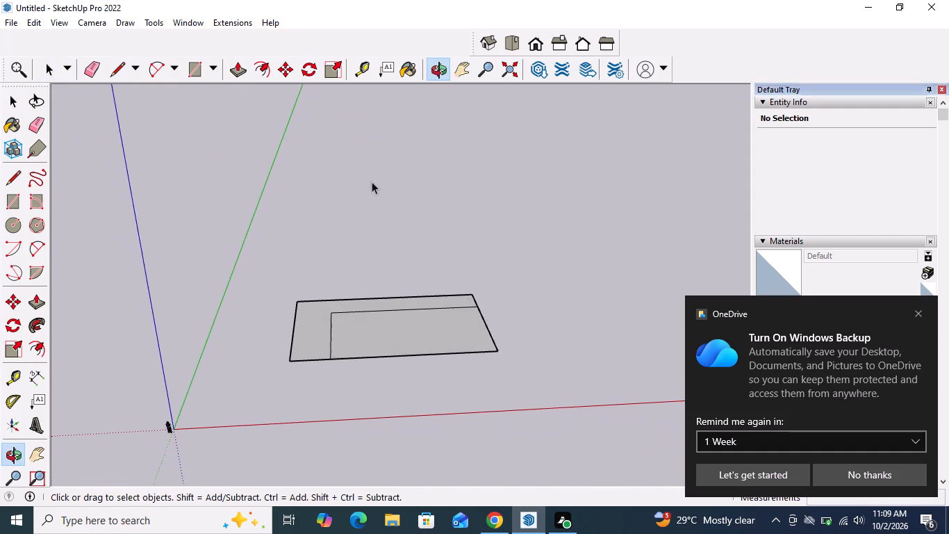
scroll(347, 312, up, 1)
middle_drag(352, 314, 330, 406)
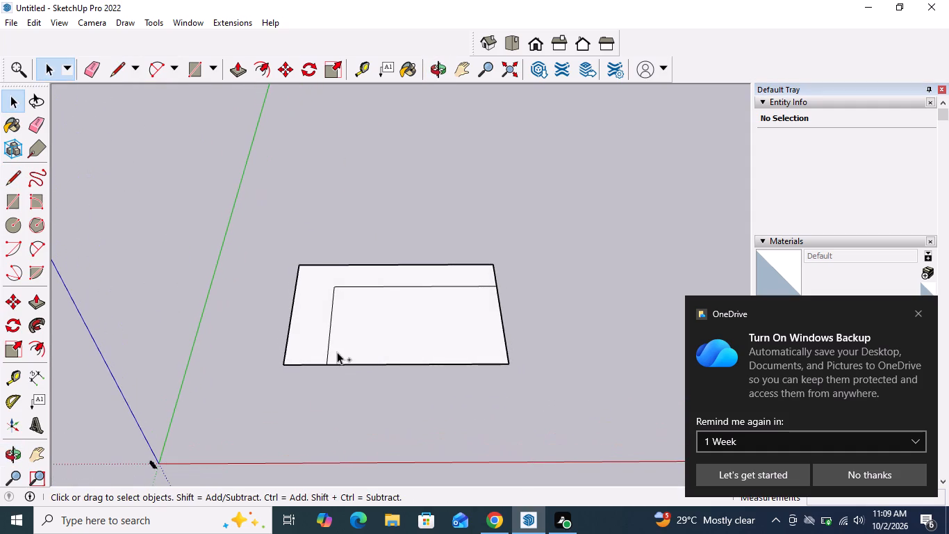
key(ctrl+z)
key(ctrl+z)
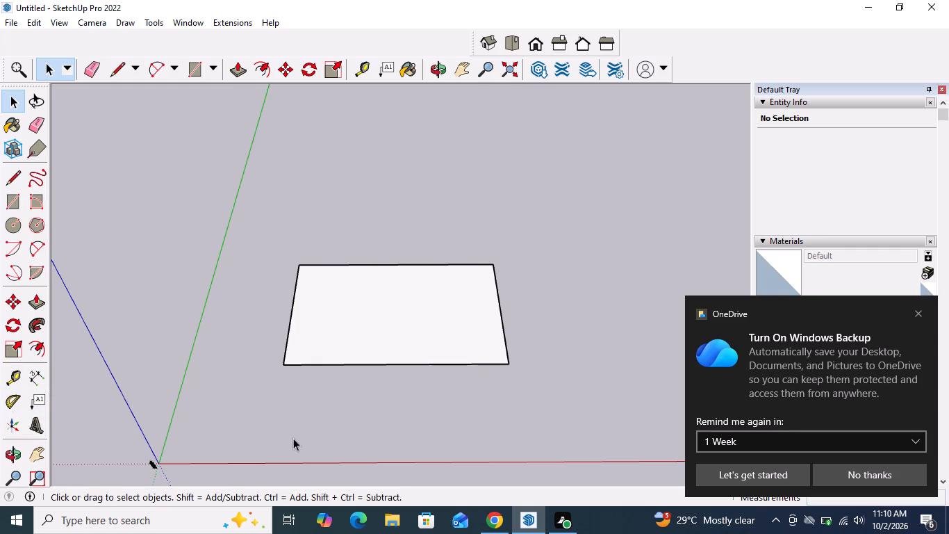
Draw two lines close inside the rectangle's border: about 70' along green from the front edge, and along red to the opposite side edge.
scroll(431, 293, up, 3)
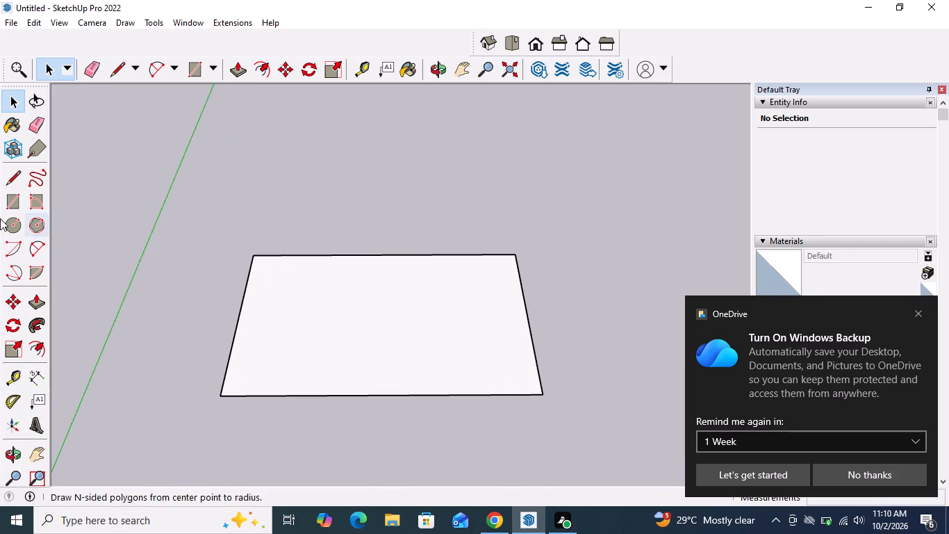
click(24, 176)
scroll(242, 389, up, 4)
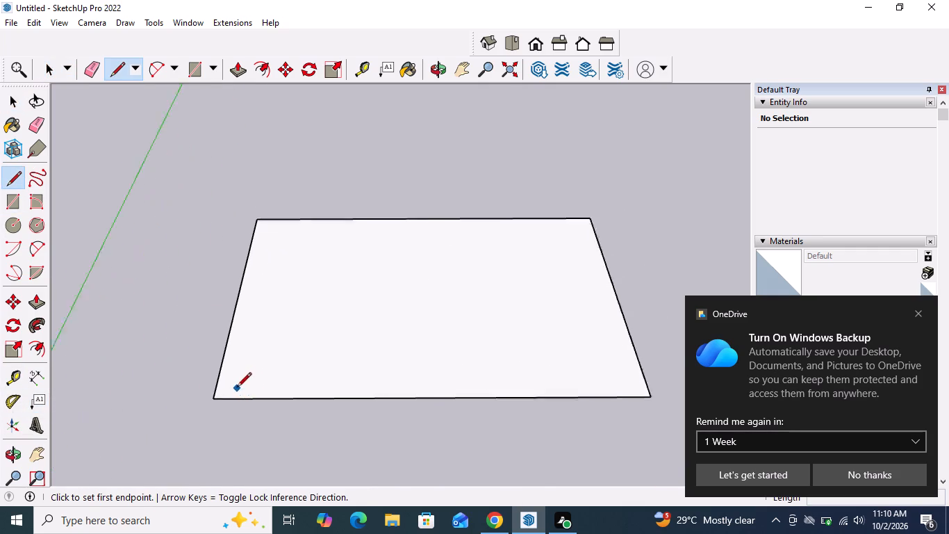
drag(221, 398, 229, 392)
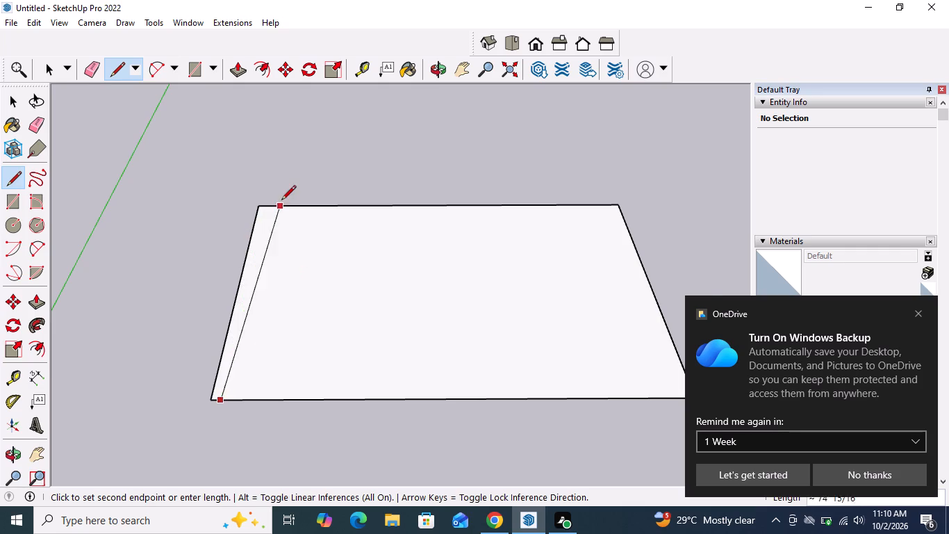
scroll(272, 199, up, 2)
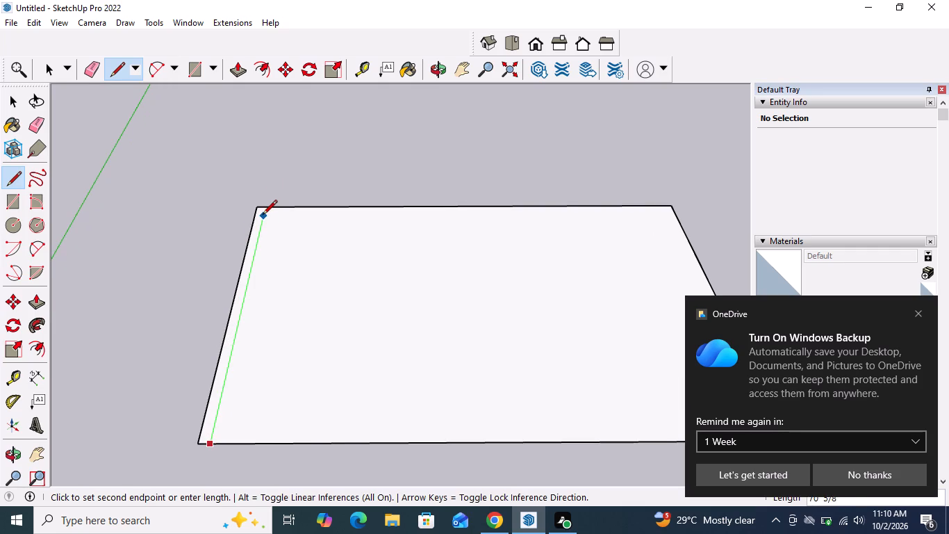
click(263, 215)
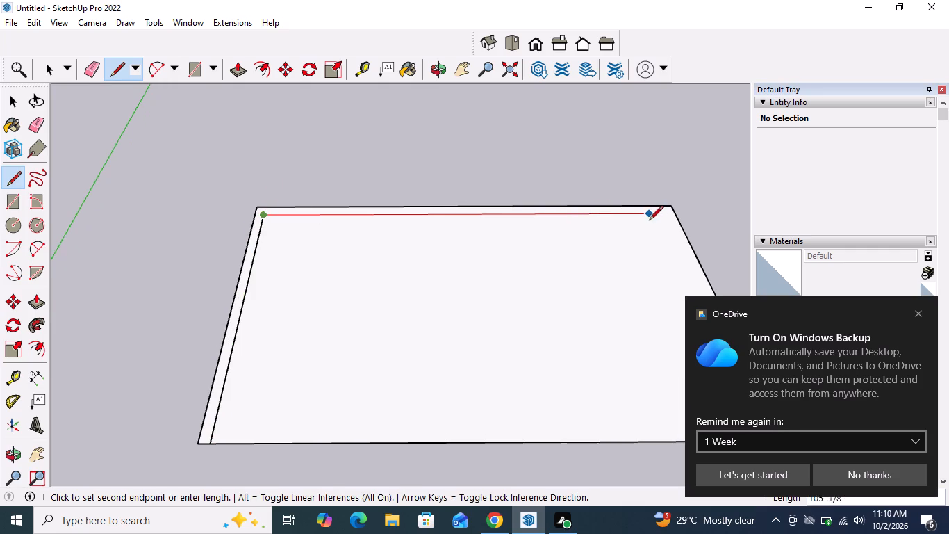
click(672, 216)
middle_drag(383, 224, 343, 380)
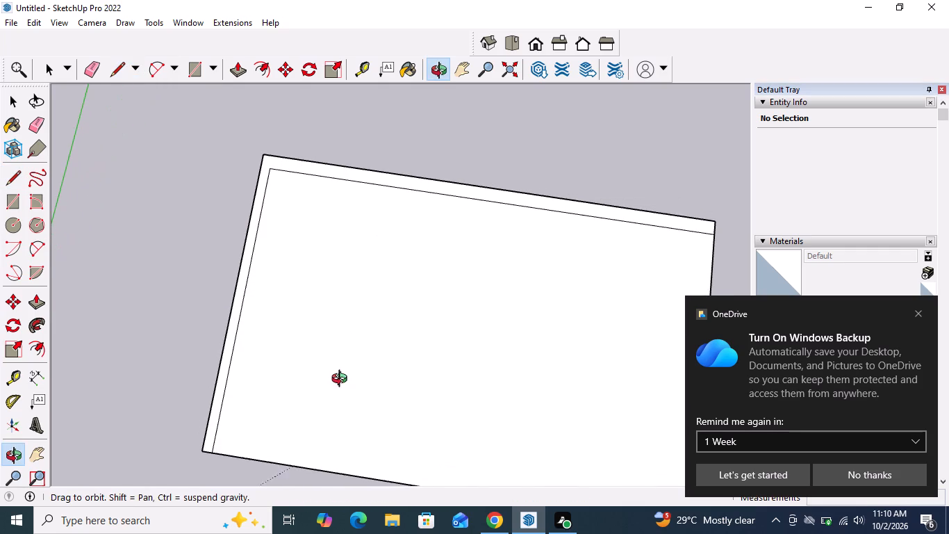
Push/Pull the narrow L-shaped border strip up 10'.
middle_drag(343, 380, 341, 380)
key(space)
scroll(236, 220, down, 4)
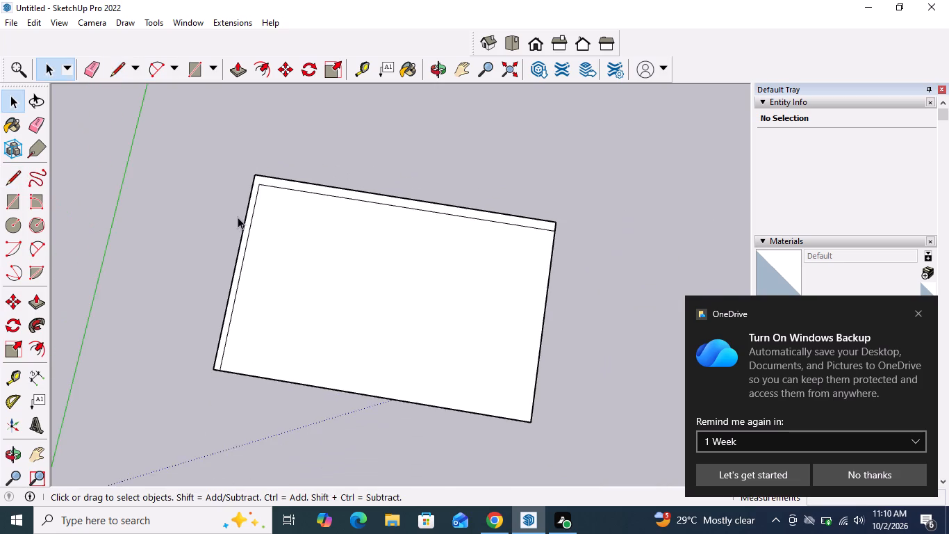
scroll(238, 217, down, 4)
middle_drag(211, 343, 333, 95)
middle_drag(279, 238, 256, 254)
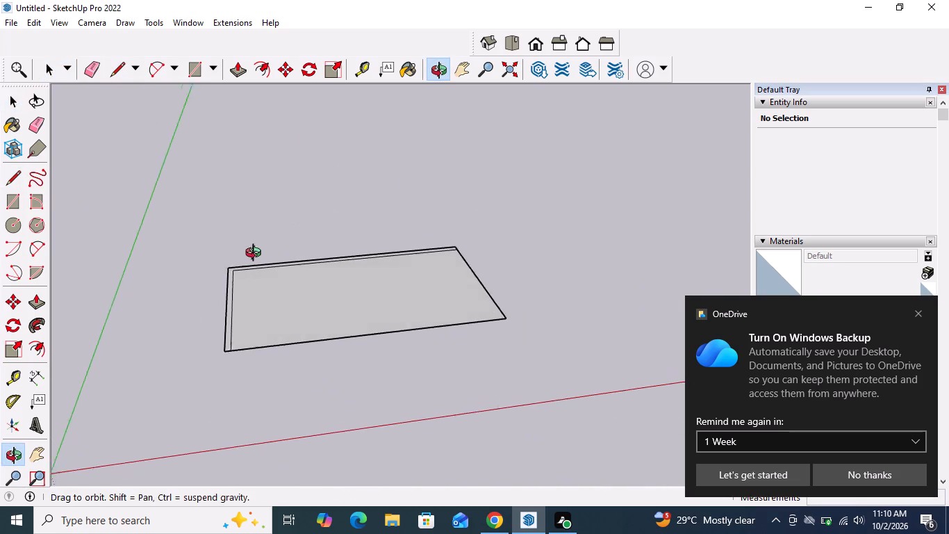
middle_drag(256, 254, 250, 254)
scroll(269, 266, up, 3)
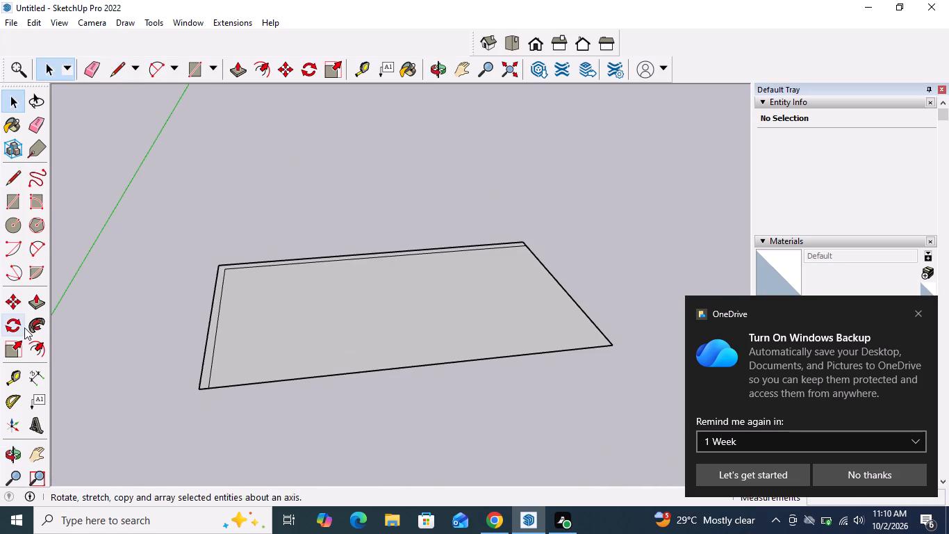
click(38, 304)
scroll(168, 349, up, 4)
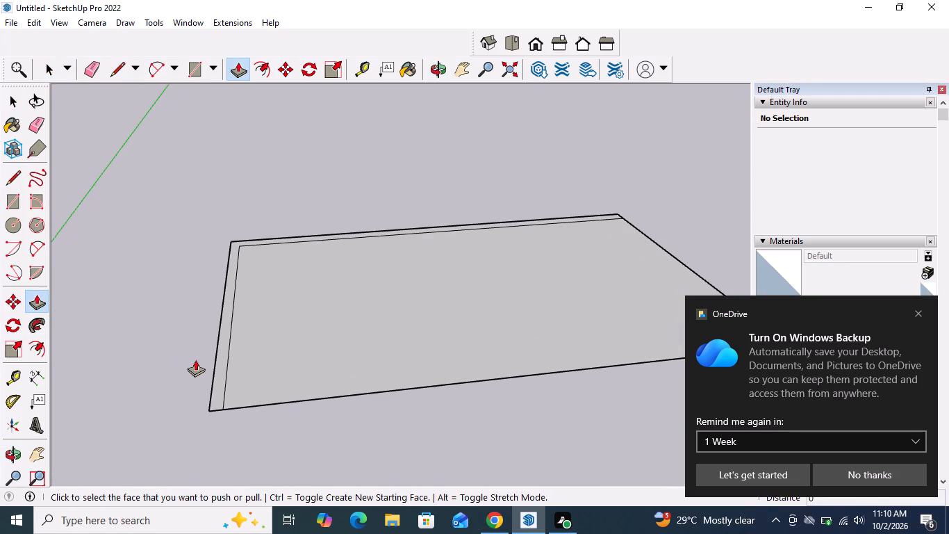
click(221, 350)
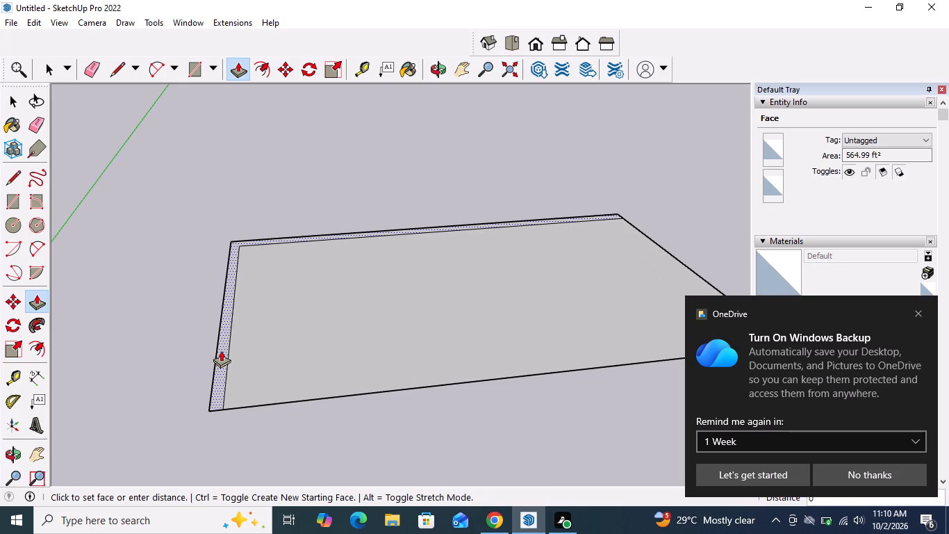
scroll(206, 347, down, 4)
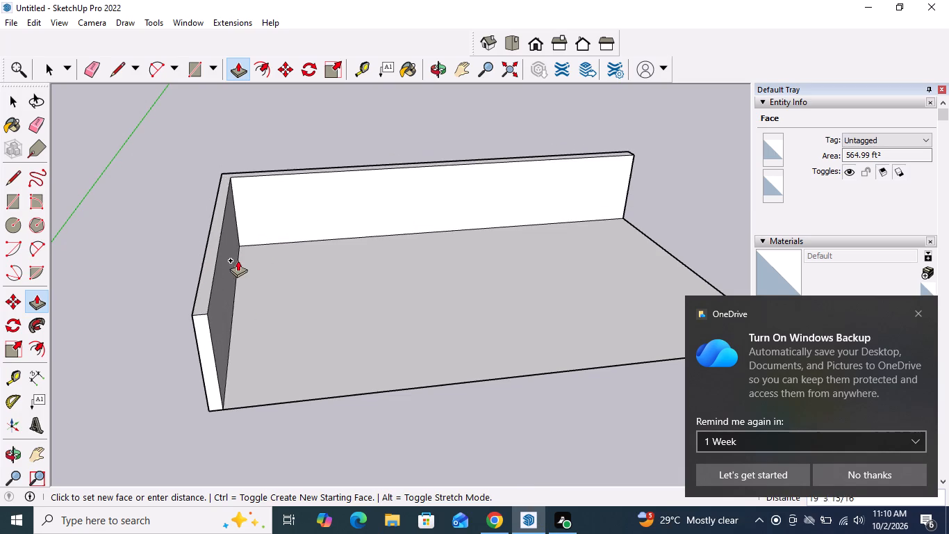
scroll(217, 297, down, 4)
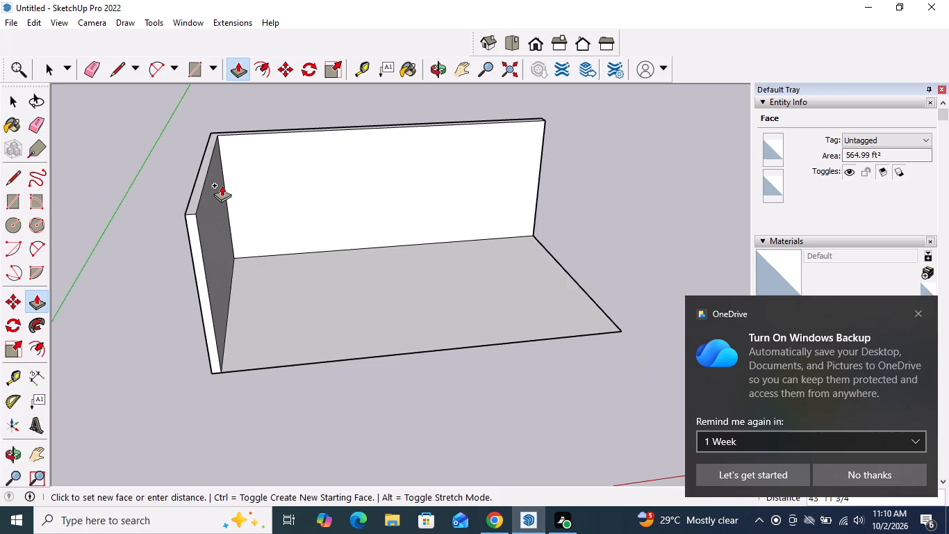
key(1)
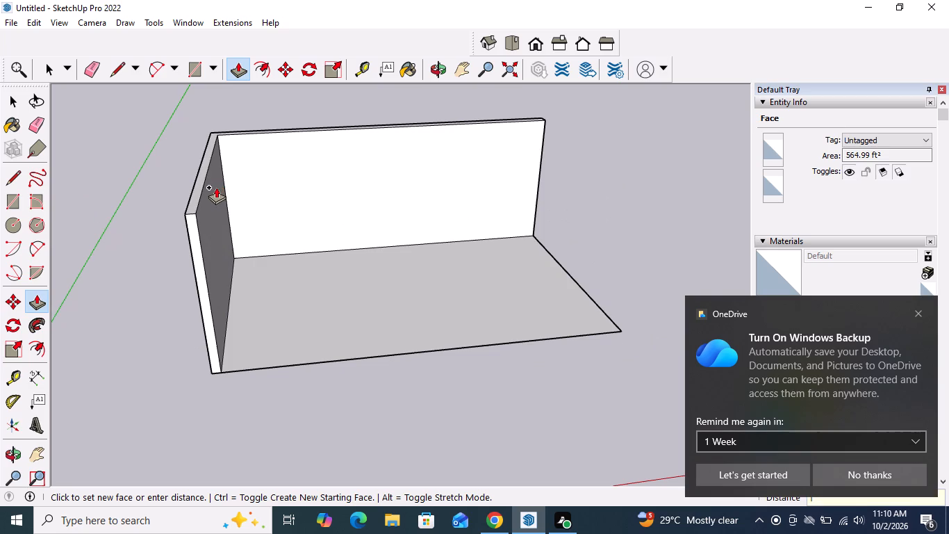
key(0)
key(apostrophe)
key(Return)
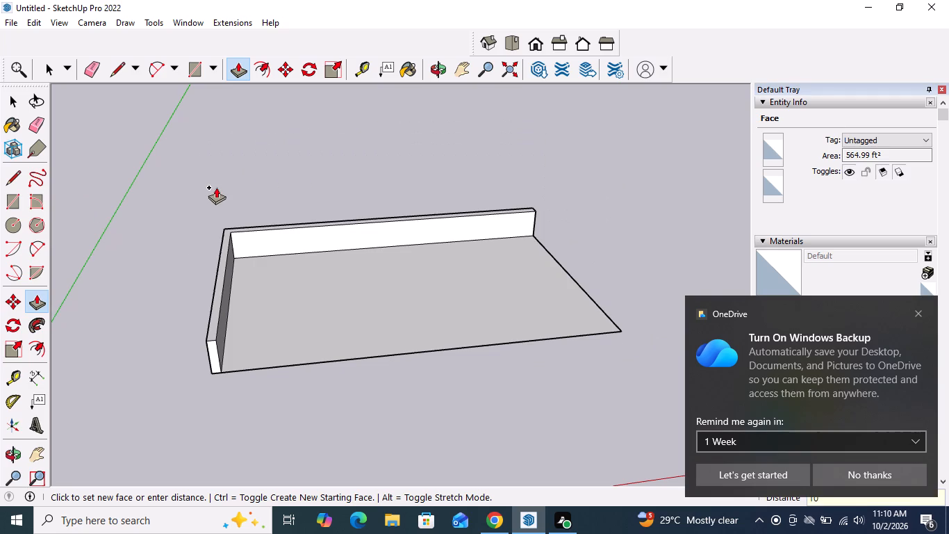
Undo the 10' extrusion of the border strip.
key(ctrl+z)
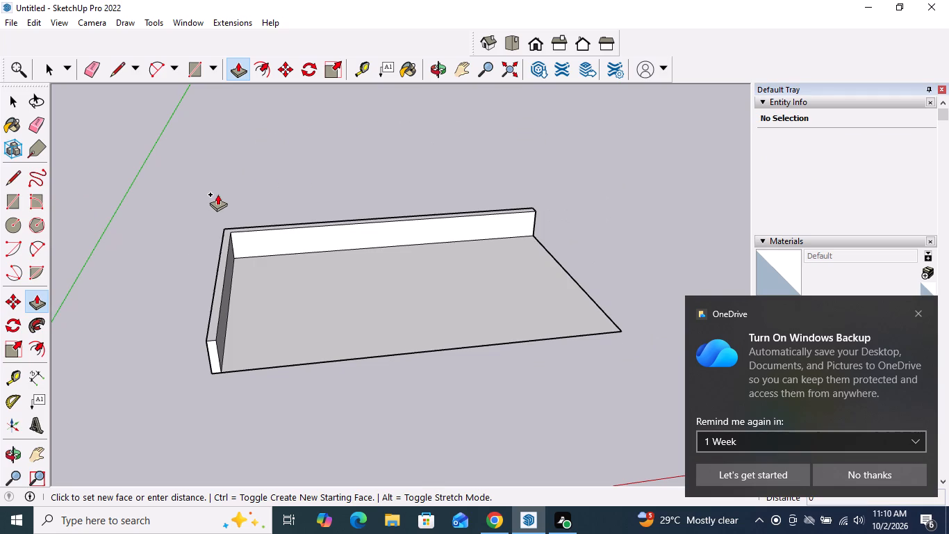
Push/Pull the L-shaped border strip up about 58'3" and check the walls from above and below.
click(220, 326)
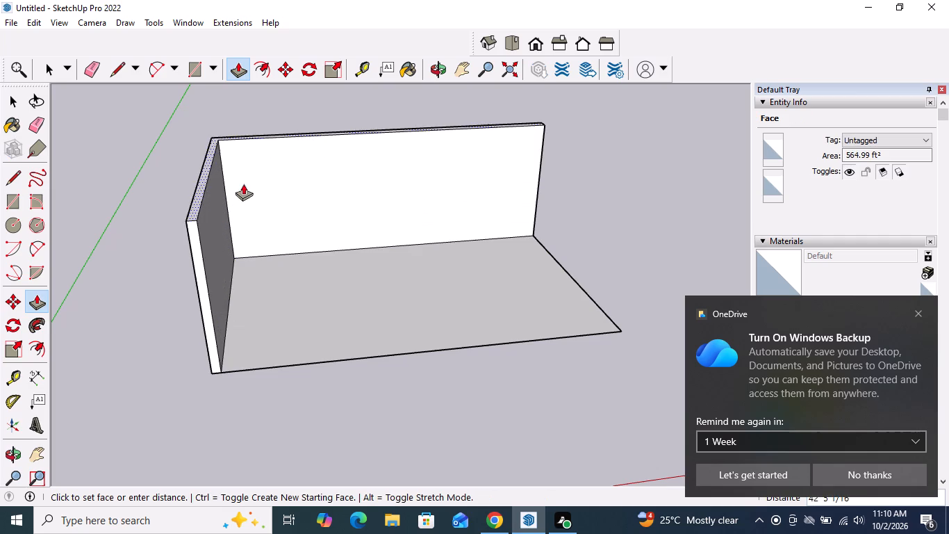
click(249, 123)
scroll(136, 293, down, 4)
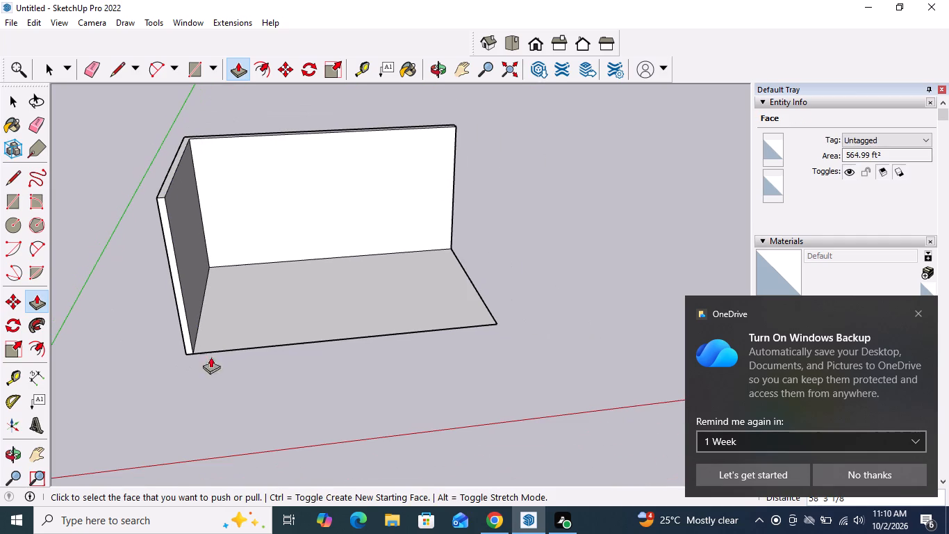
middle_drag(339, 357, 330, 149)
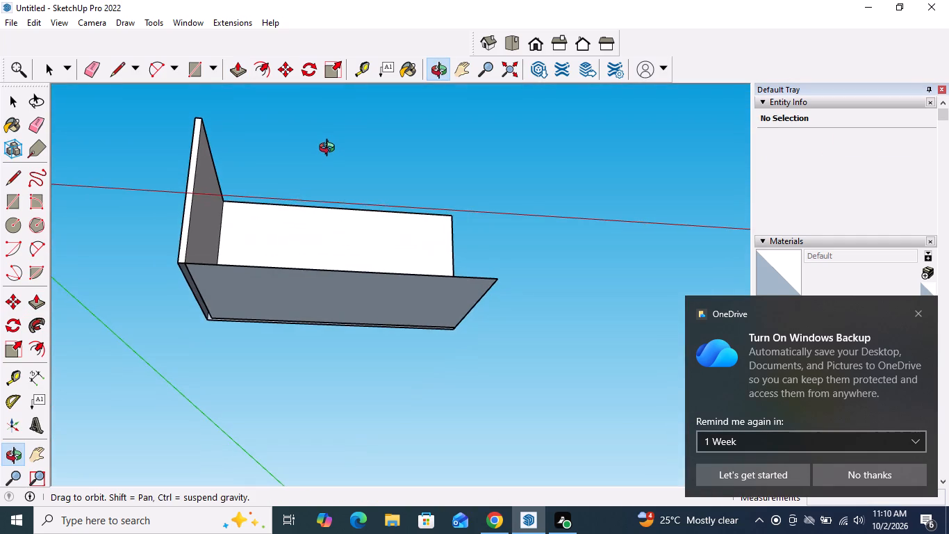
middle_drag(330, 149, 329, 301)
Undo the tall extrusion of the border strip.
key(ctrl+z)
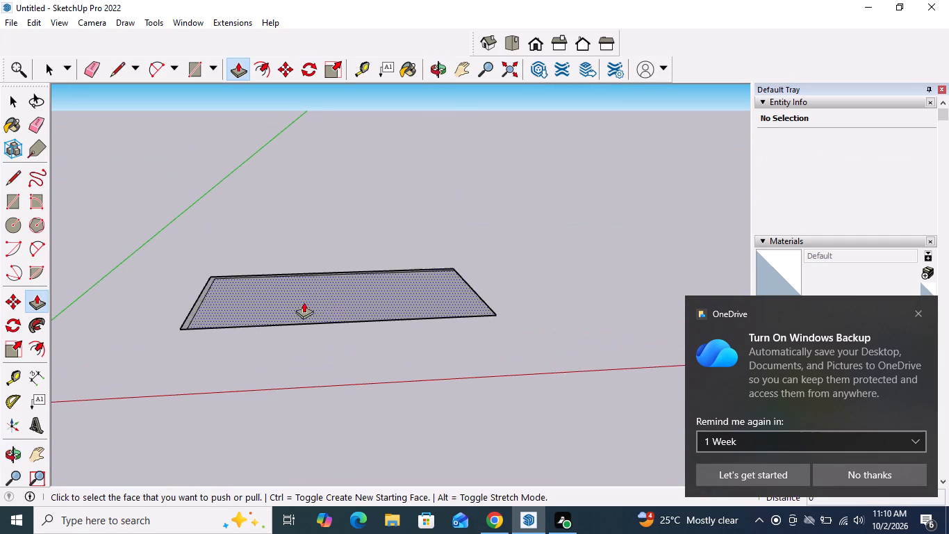
Push/Pull the L-shaped border strip up about 59'5" to form the two adjoining walls.
scroll(188, 300, up, 9)
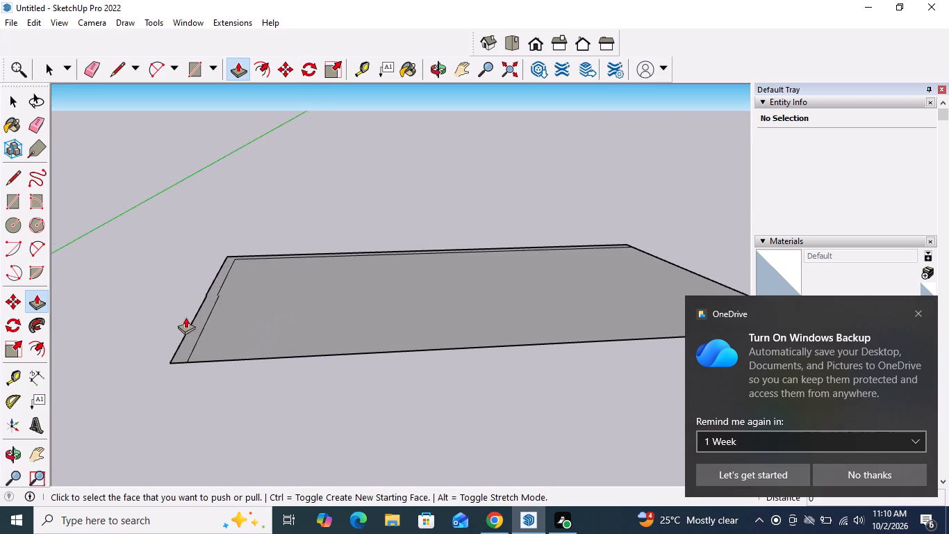
click(194, 330)
middle_drag(206, 297, 300, 169)
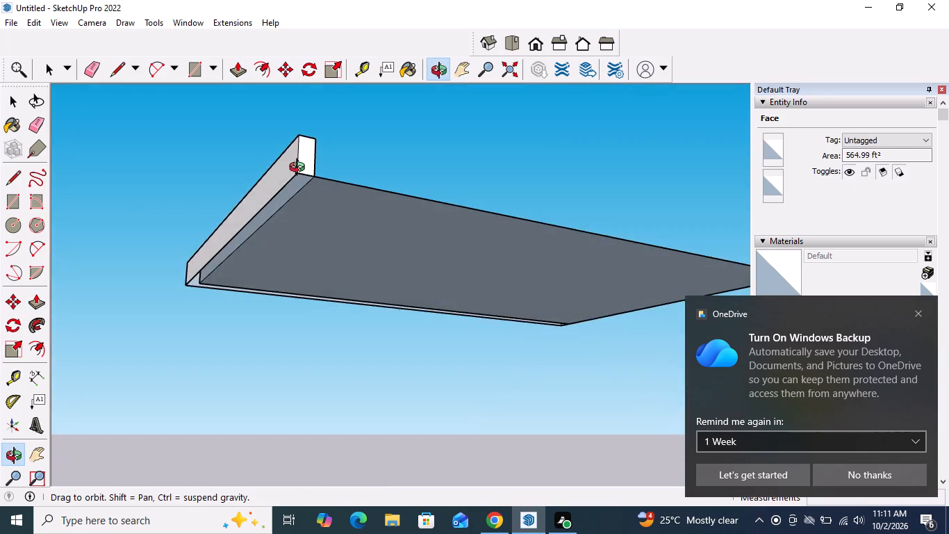
middle_drag(300, 169, 255, 244)
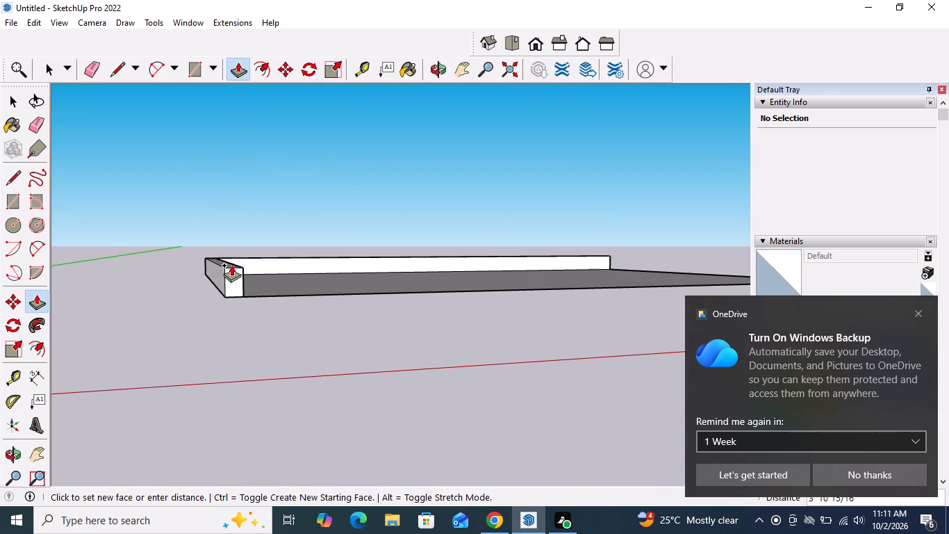
scroll(231, 265, down, 3)
middle_drag(220, 284, 154, 355)
scroll(158, 364, down, 4)
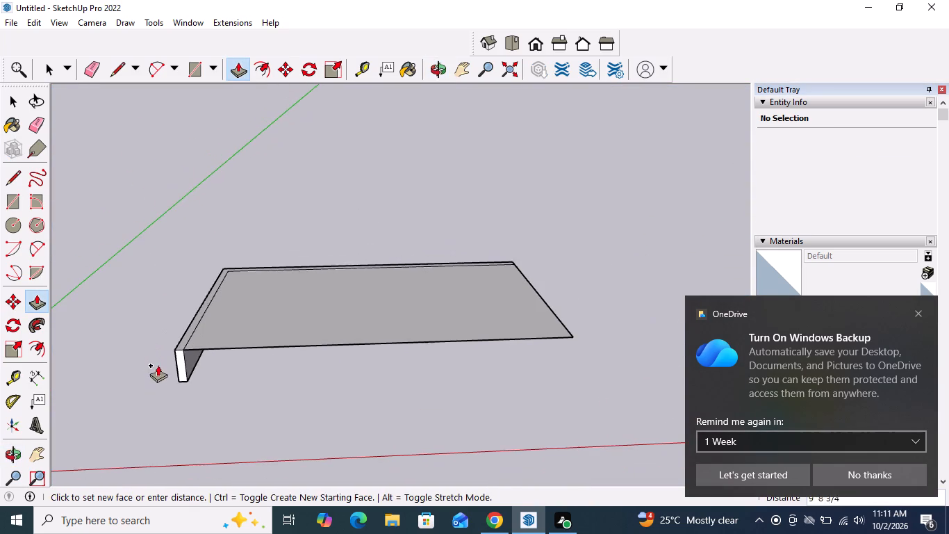
click(267, 126)
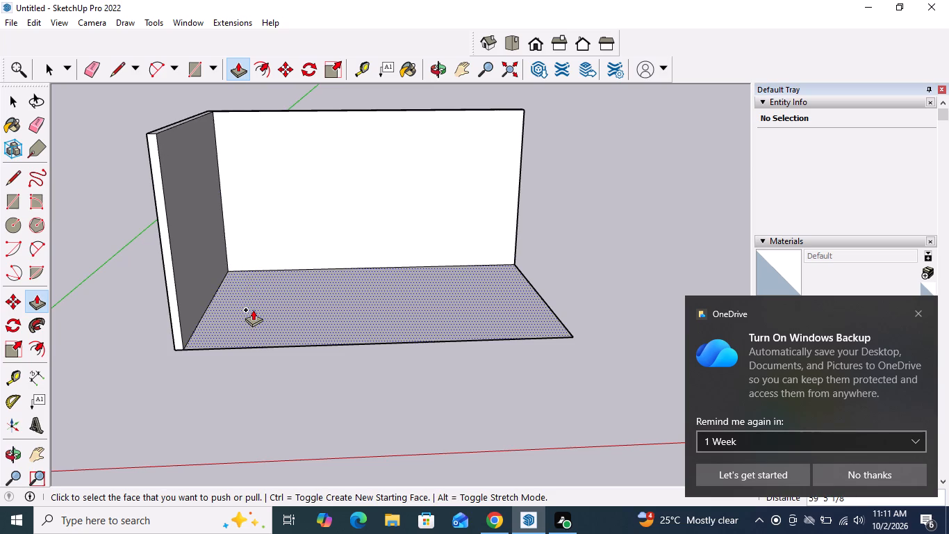
Push/Pull the underside of the large floor face down about 4'1 5/8" to give the floor thickness.
middle_drag(232, 378, 262, 276)
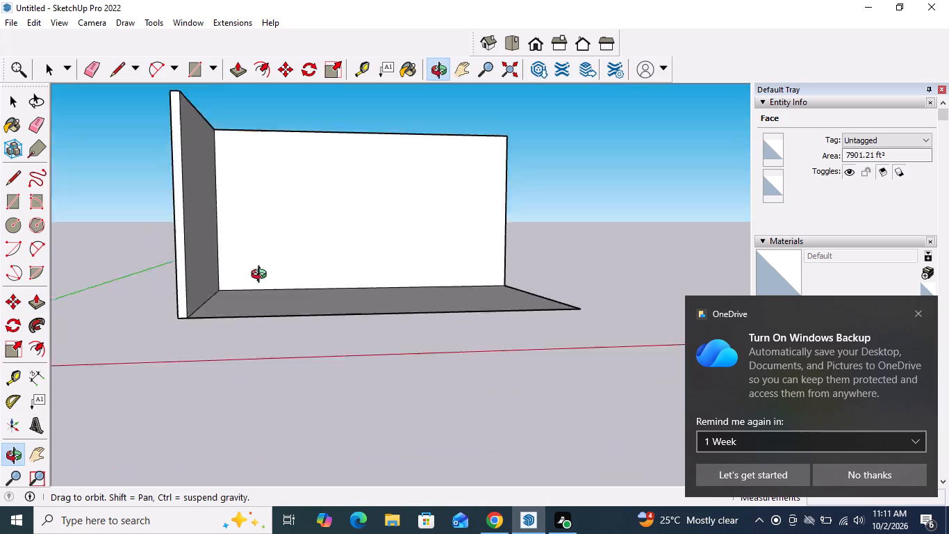
middle_drag(262, 276, 301, 57)
click(257, 234)
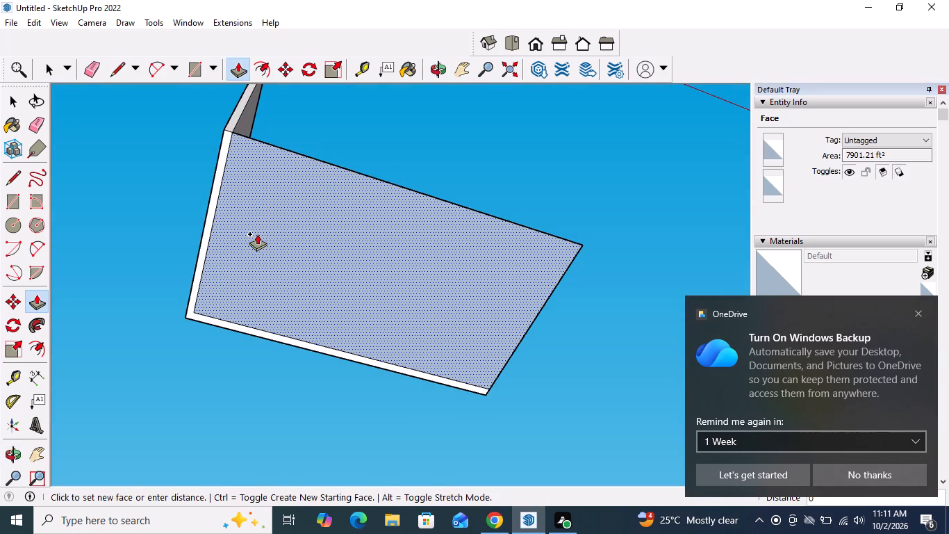
click(251, 240)
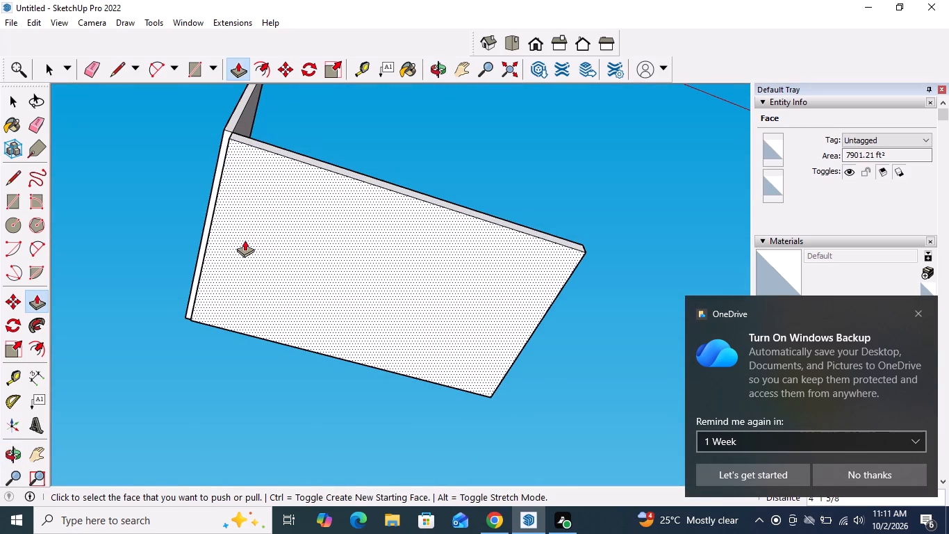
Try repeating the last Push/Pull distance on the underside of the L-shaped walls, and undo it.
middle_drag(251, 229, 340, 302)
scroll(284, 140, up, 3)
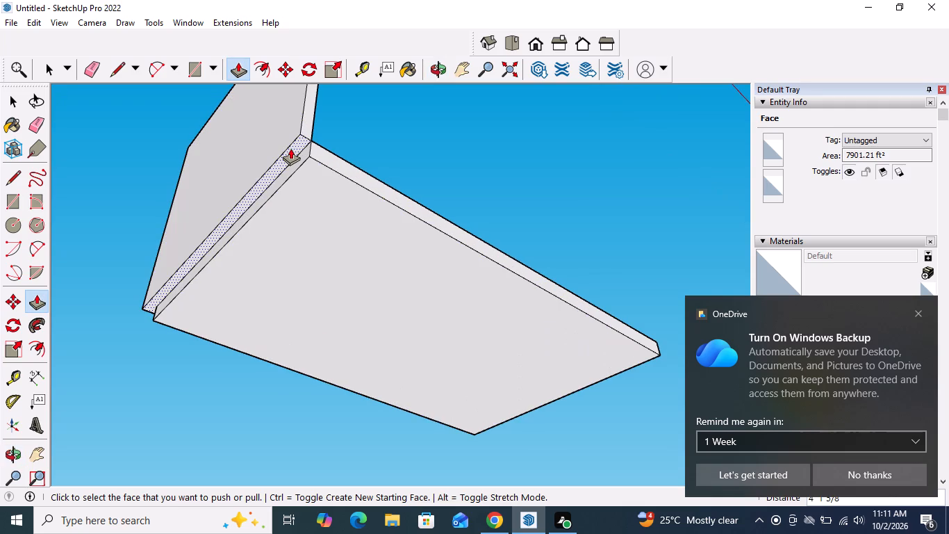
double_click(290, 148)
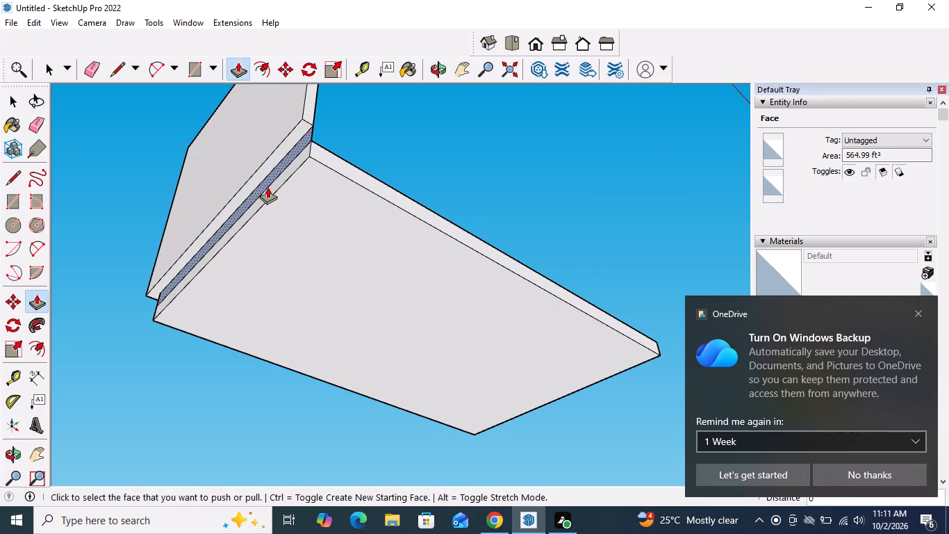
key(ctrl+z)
Push/Pull the underside of the L-shaped walls down about 4'1 5/8", flush with the floor slab's underside.
click(270, 172)
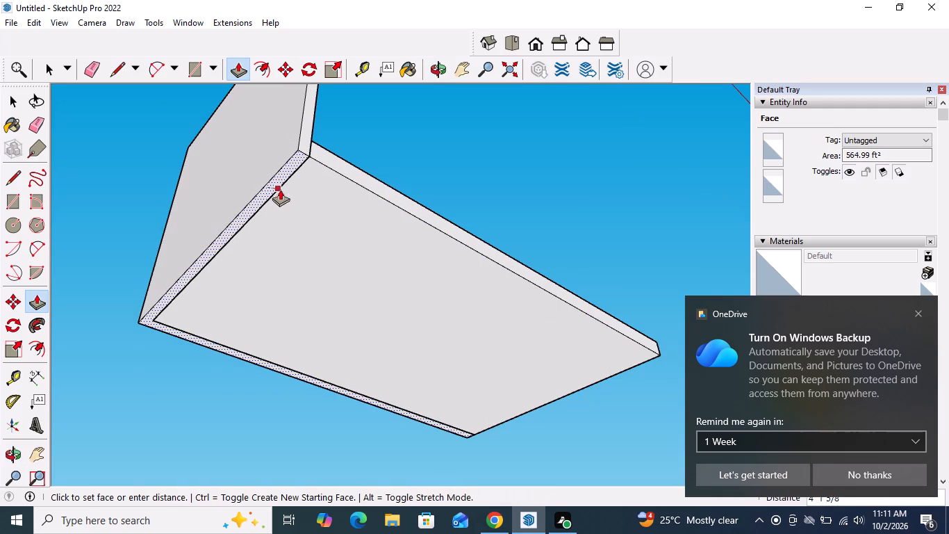
click(310, 202)
scroll(279, 242, down, 7)
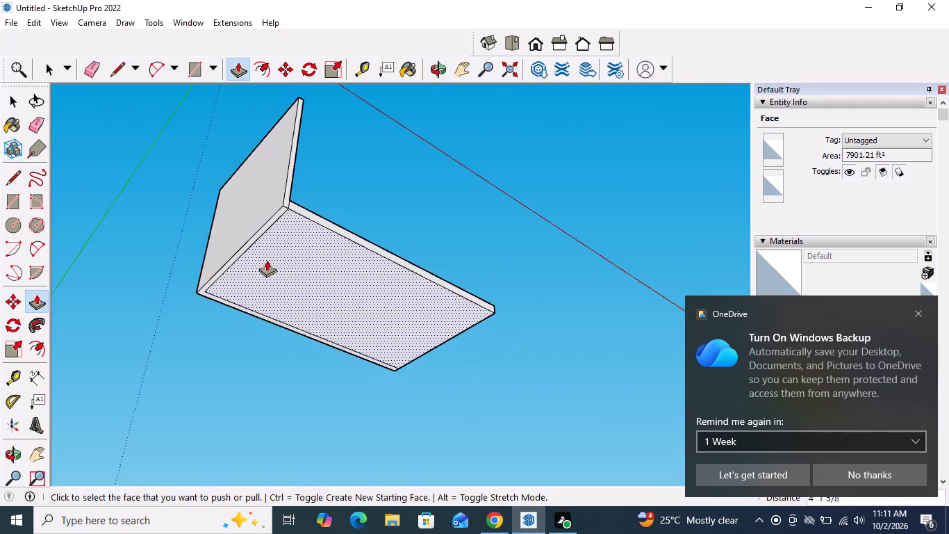
middle_drag(306, 164, 188, 320)
middle_drag(284, 277, 159, 341)
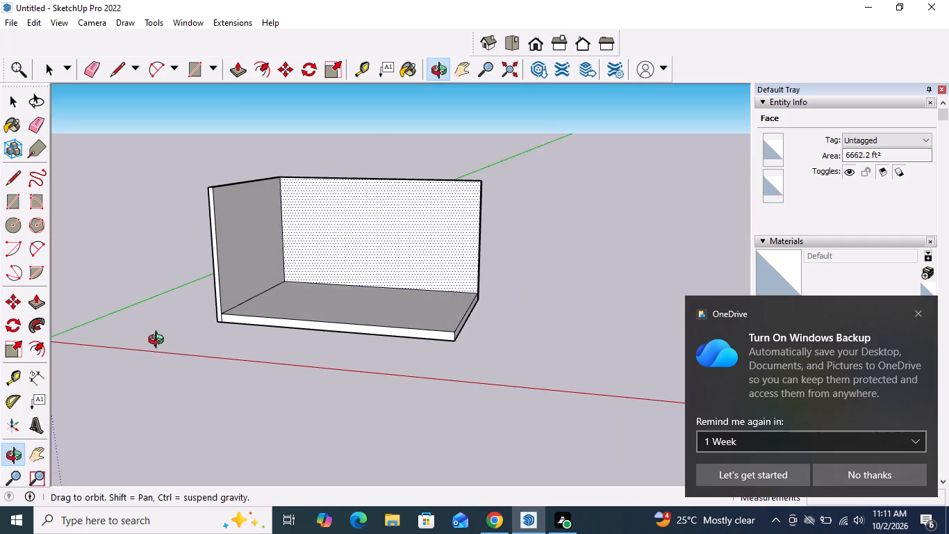
middle_drag(159, 341, 159, 341)
key(space)
scroll(325, 252, up, 5)
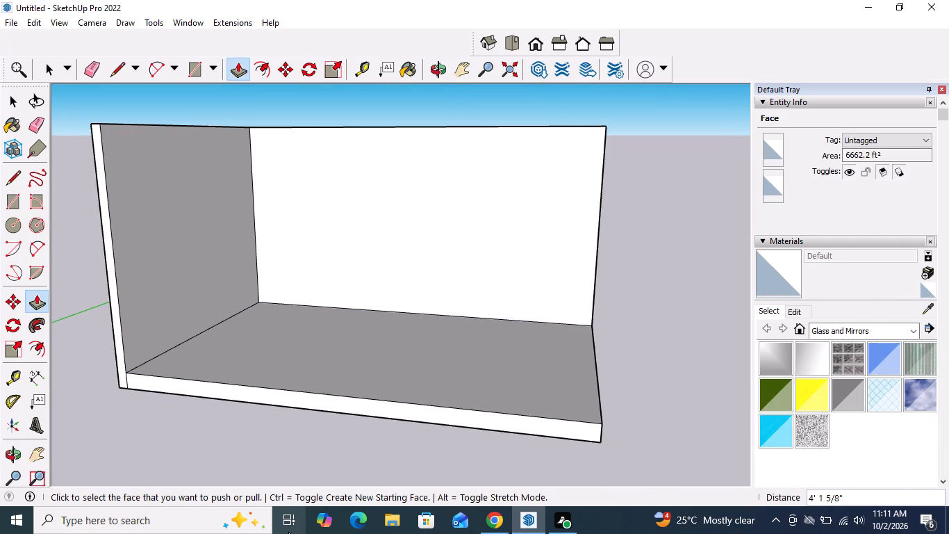
key(space)
Draw an L of two lines on the floor: from the front edge along green, and about 90' along red to the open side edge.
scroll(342, 199, down, 3)
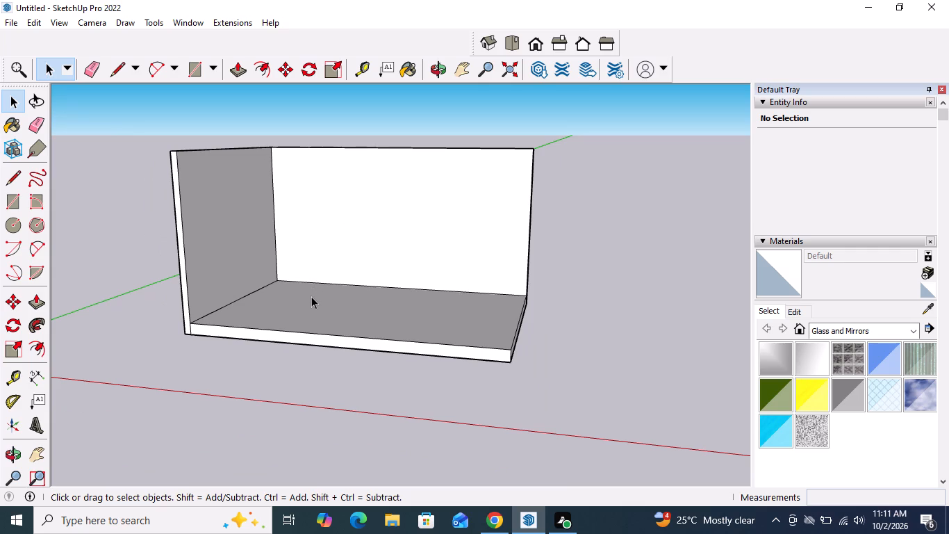
middle_drag(324, 318, 361, 477)
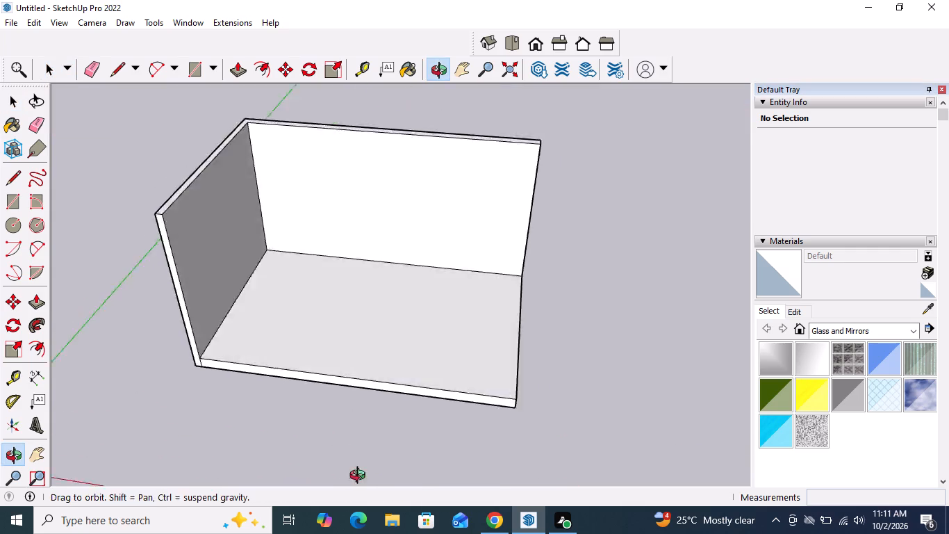
middle_drag(361, 477, 370, 487)
middle_drag(361, 359, 365, 400)
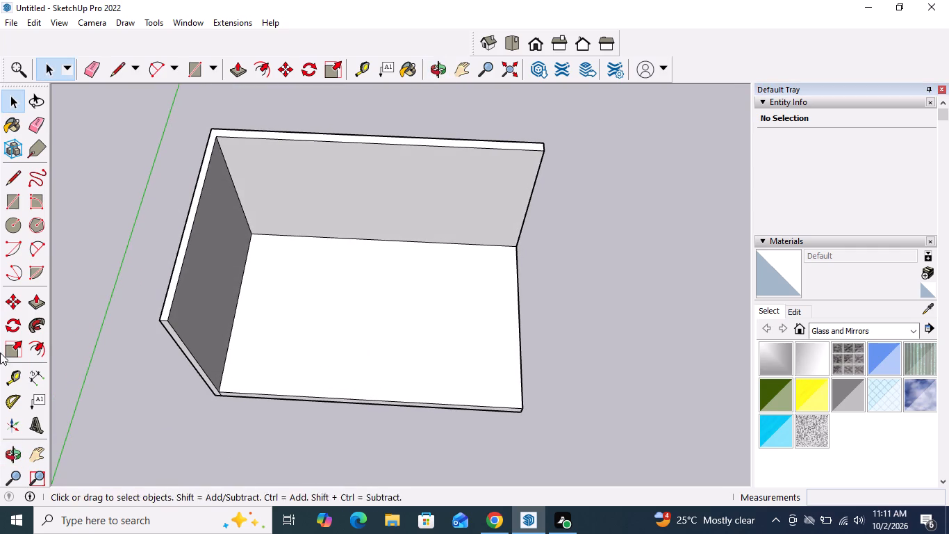
click(5, 184)
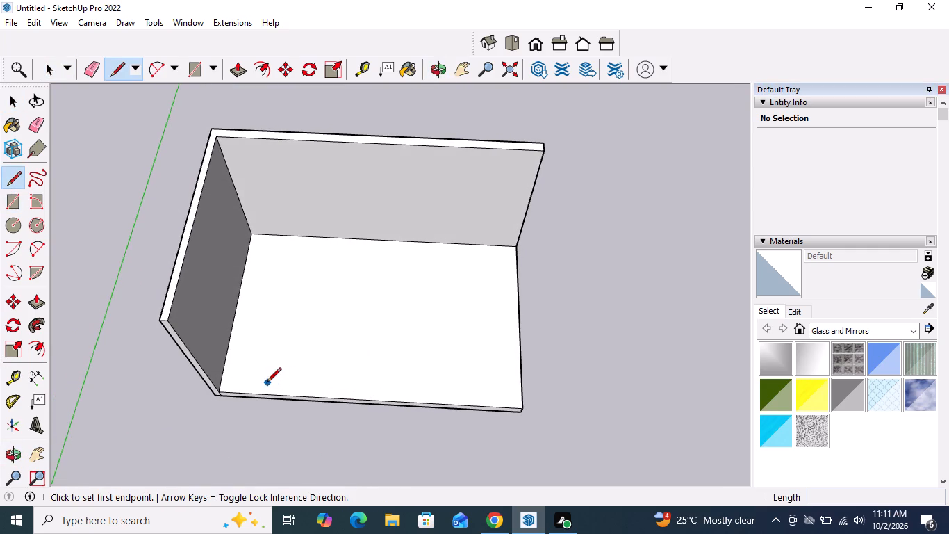
click(278, 394)
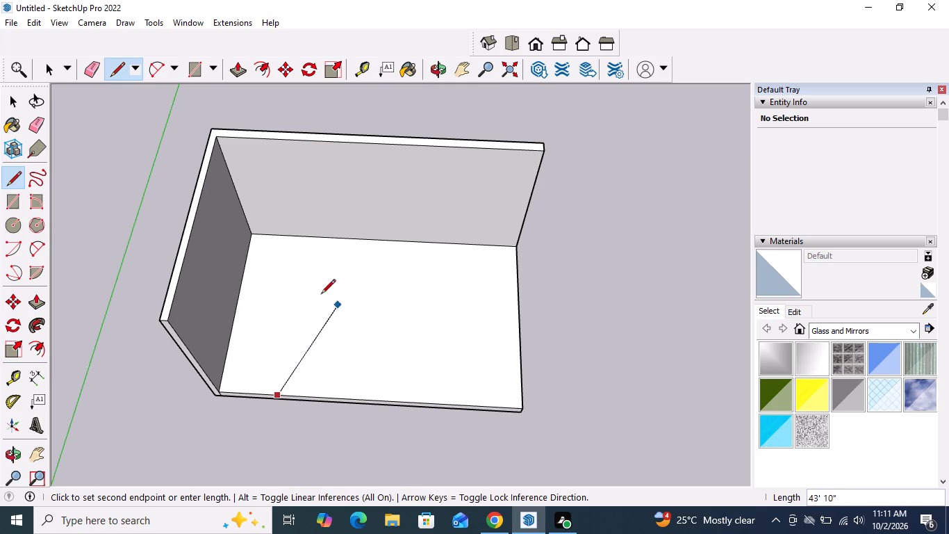
click(298, 282)
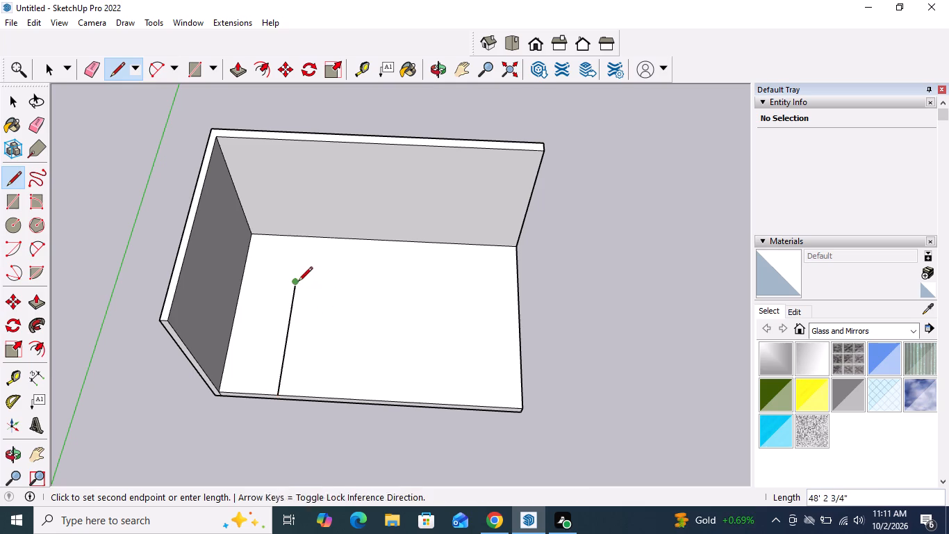
click(516, 296)
key(space)
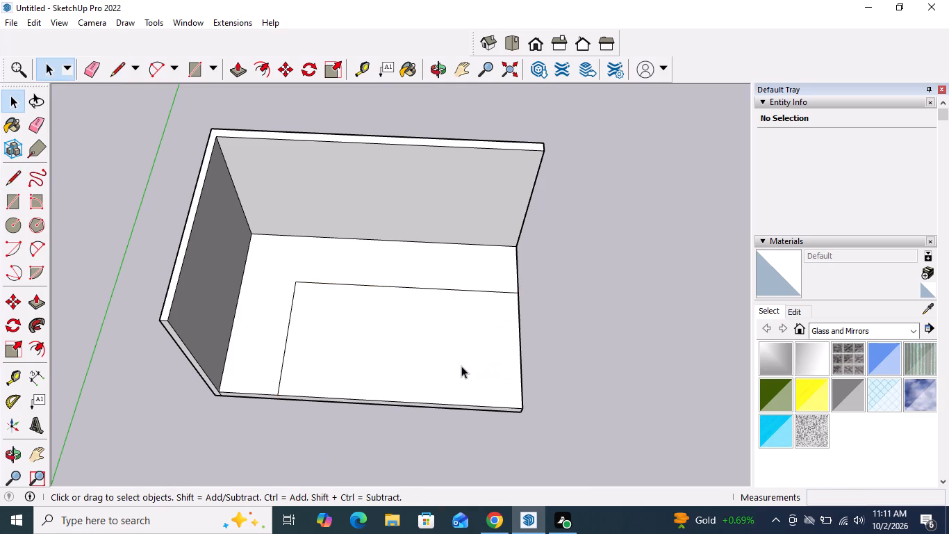
Push/Pull the L-shaped floor strip along the walls up about 17'9" to form a counter block.
click(40, 300)
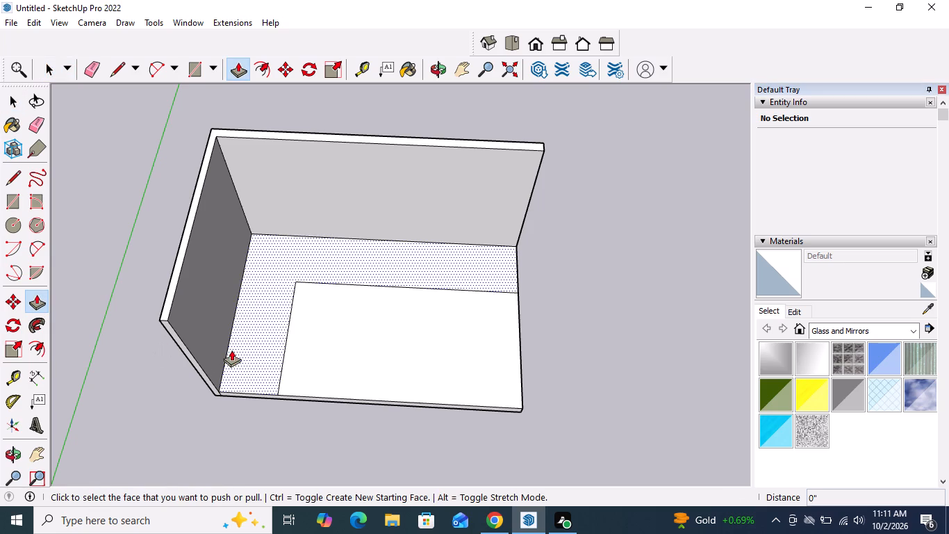
click(232, 349)
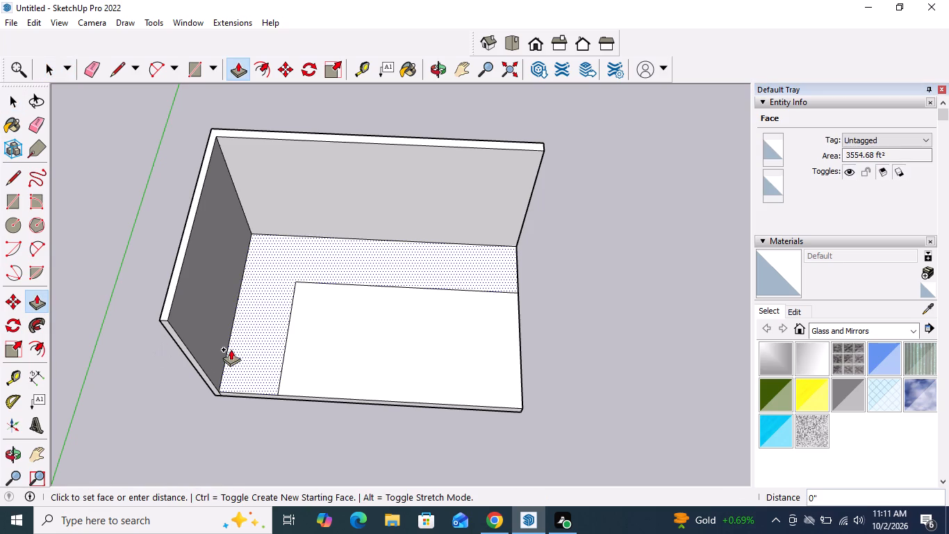
middle_drag(231, 349, 233, 178)
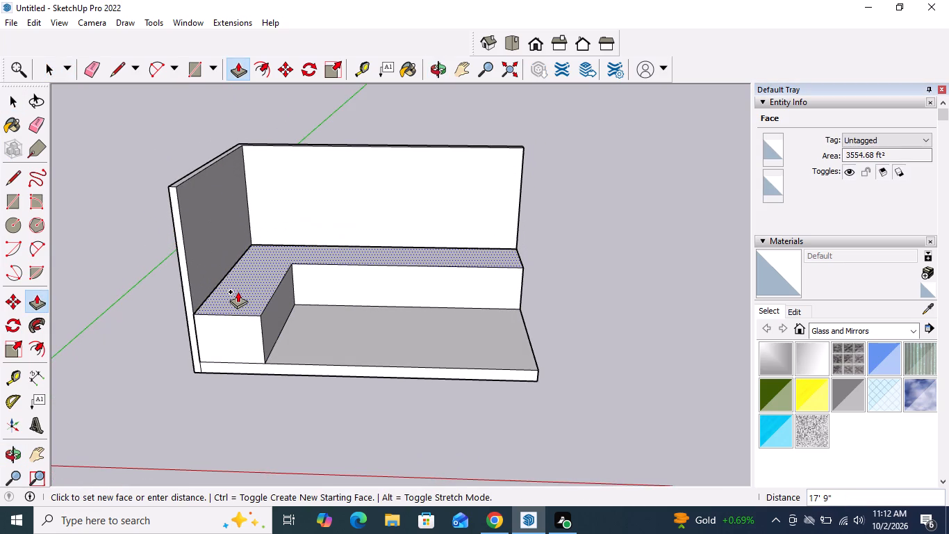
click(238, 291)
key(space)
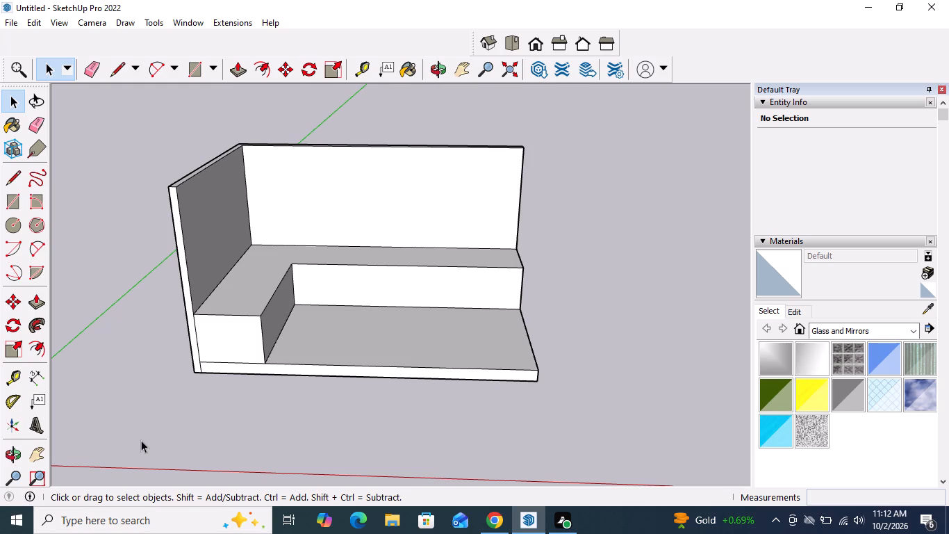
Push/Pull the L-shaped counter top up about 1'6 3/8" from a new starting face to add a separate thin band.
click(33, 305)
scroll(374, 246, up, 4)
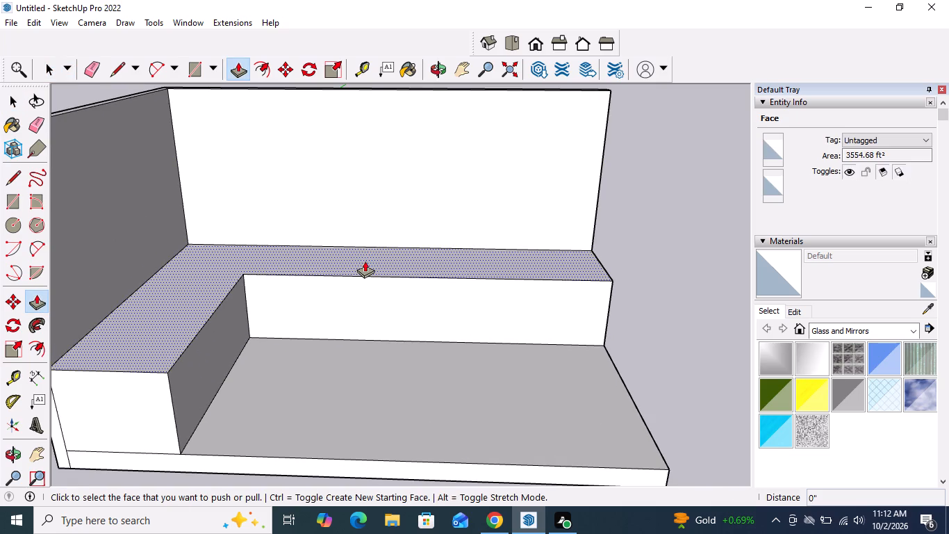
click(365, 261)
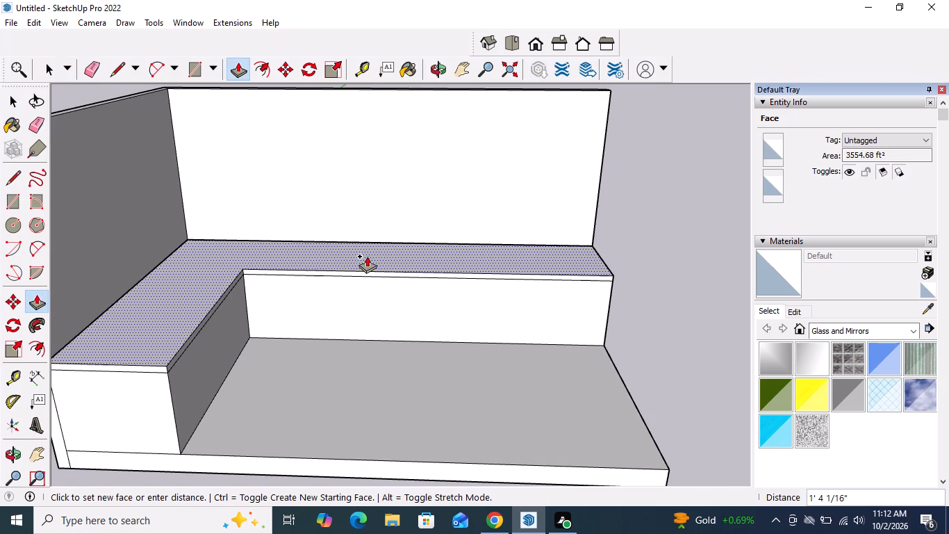
click(367, 255)
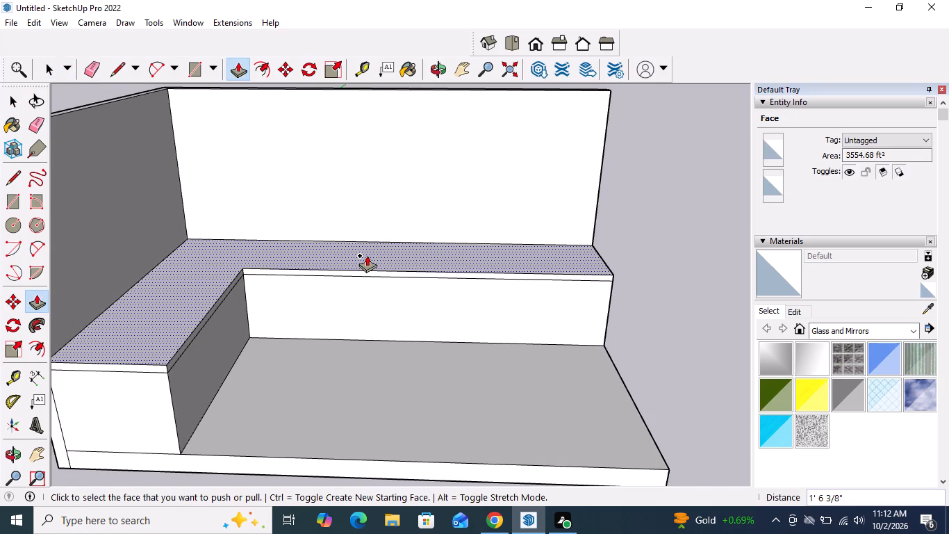
Push/Pull the counter top up about 1'11" more from a new starting face to add a second band.
click(367, 254)
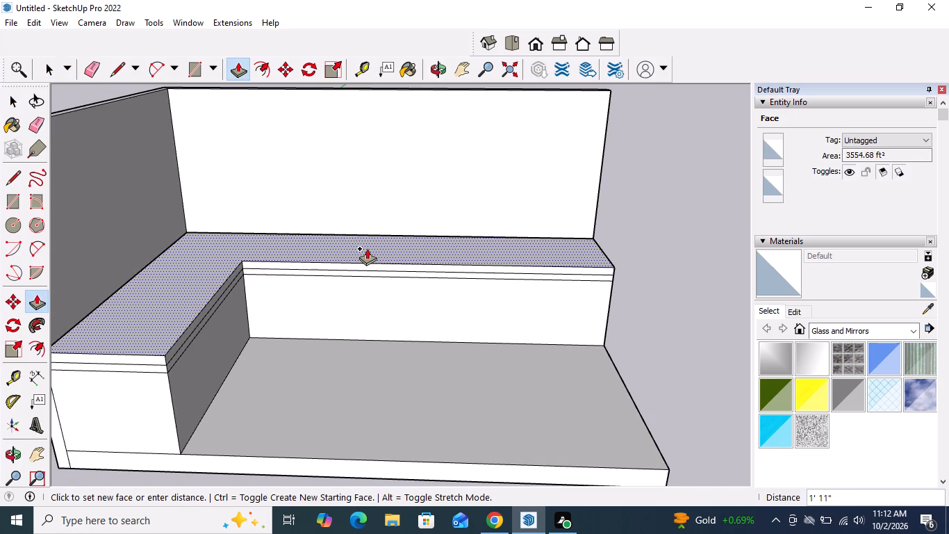
click(367, 248)
key(space)
Push/Pull the lower thin band inward by the same small distance on both inner counter sides to form a groove below the top slab.
scroll(293, 264, up, 3)
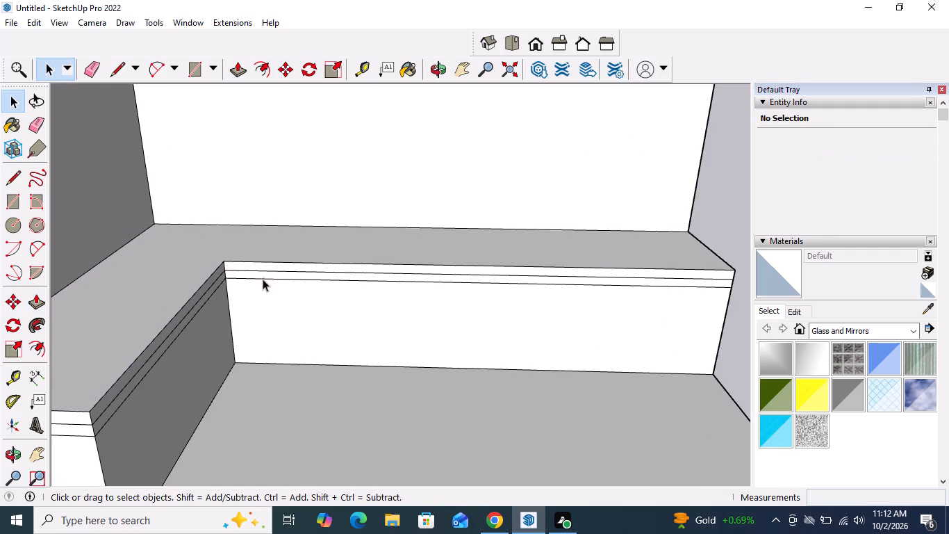
click(32, 304)
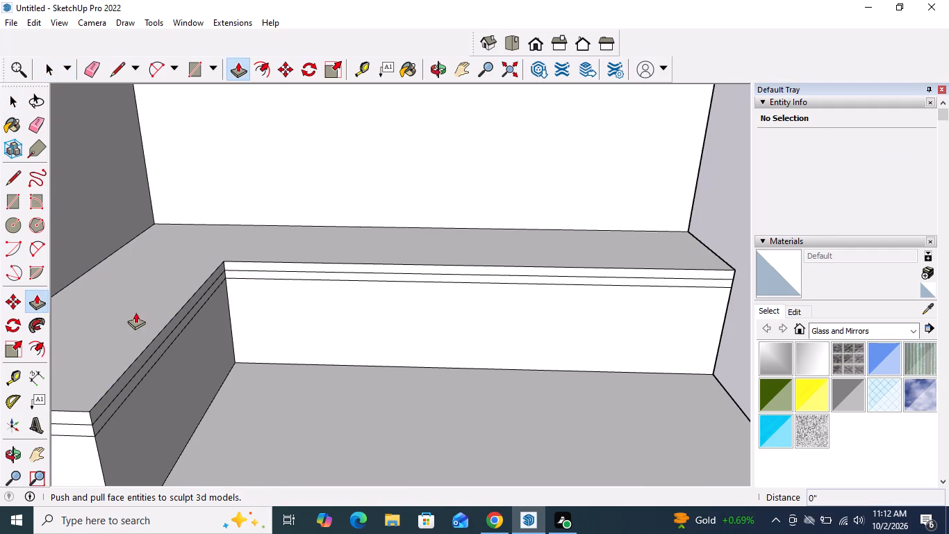
scroll(209, 289, up, 13)
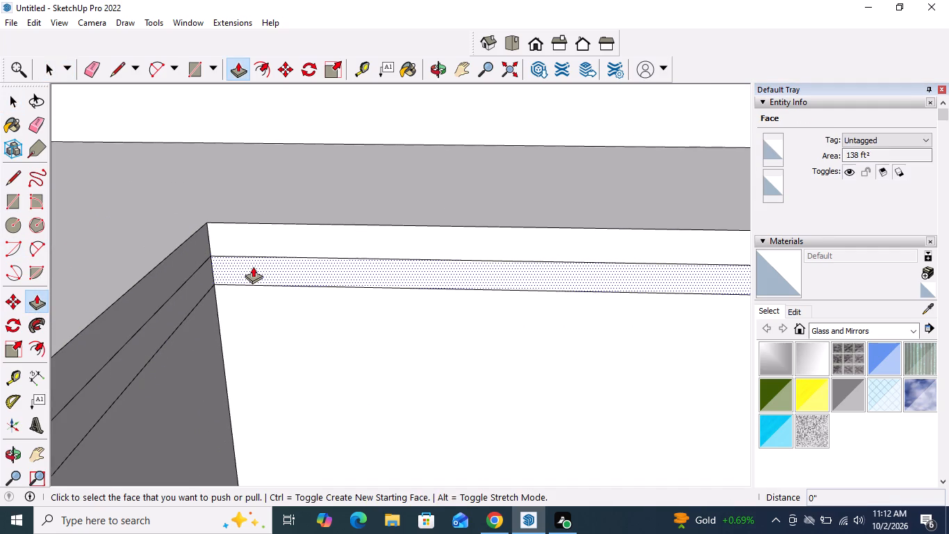
click(254, 266)
click(254, 259)
double_click(201, 270)
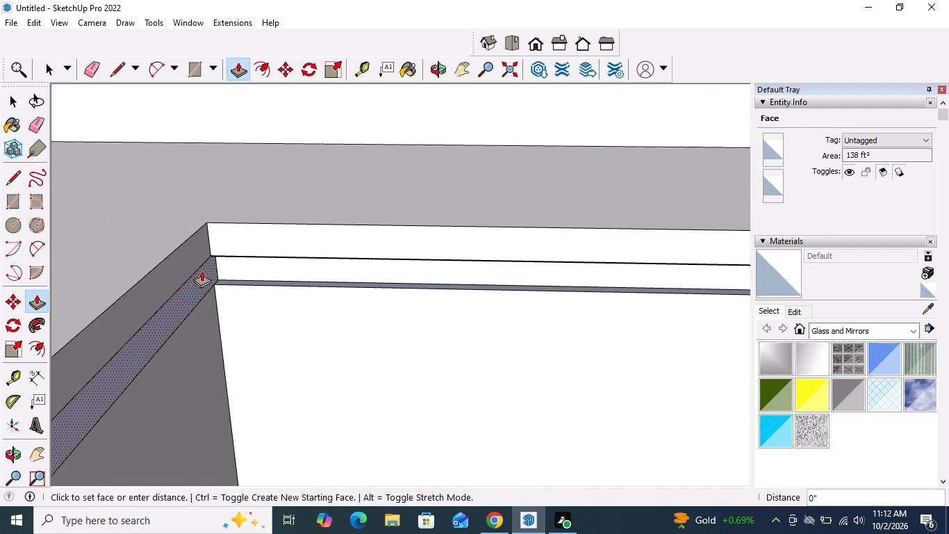
key(space)
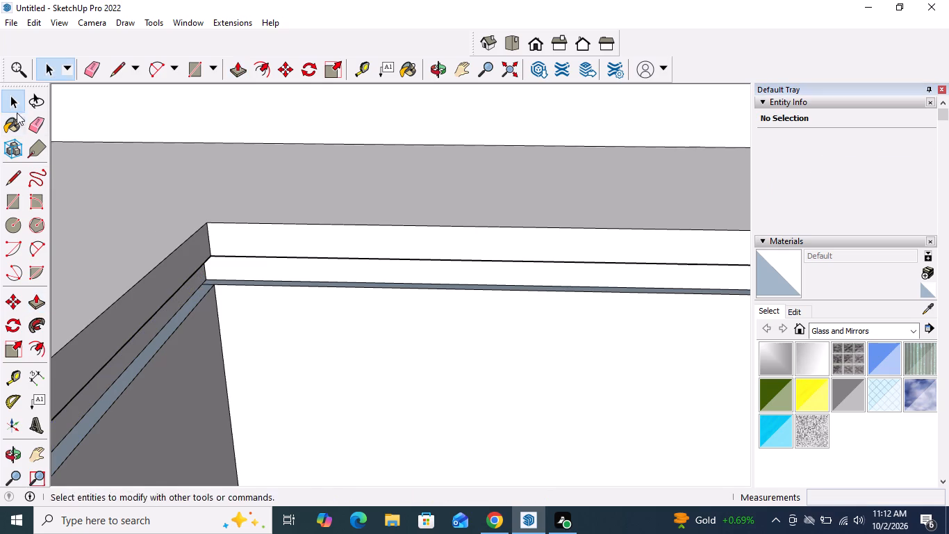
Erase the leftover short edge on the groove's ledge at the inner corner of the counter.
click(36, 126)
scroll(244, 263, up, 9)
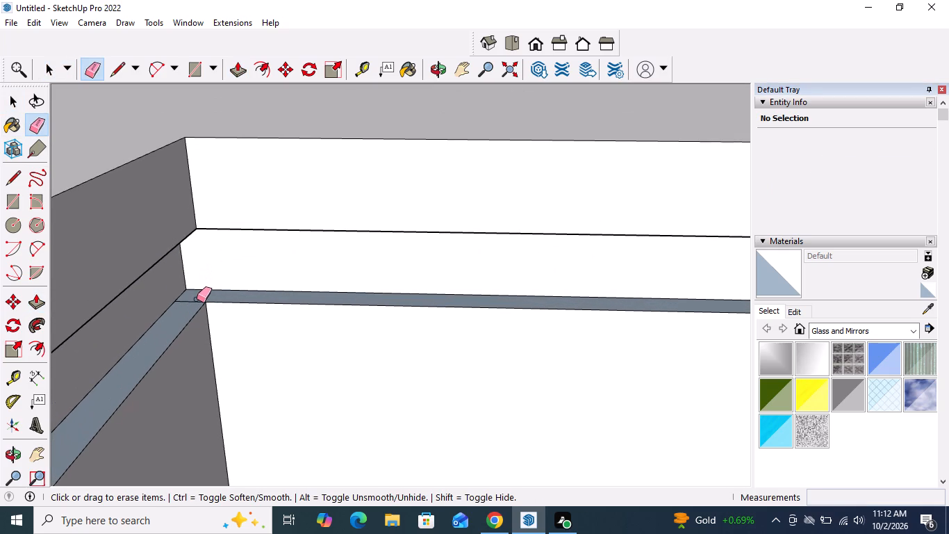
click(195, 300)
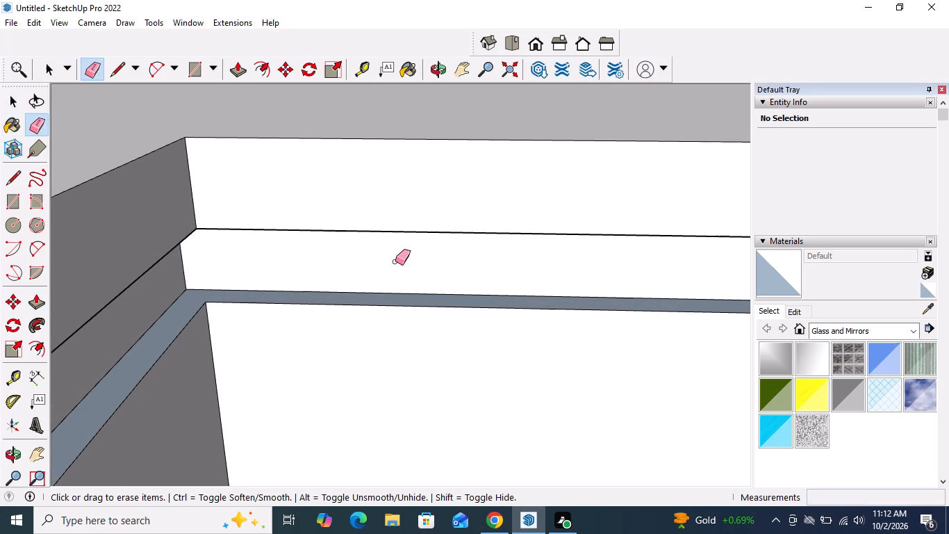
key(space)
Examine the counter's groove and inner corner from several angles.
scroll(399, 281, down, 10)
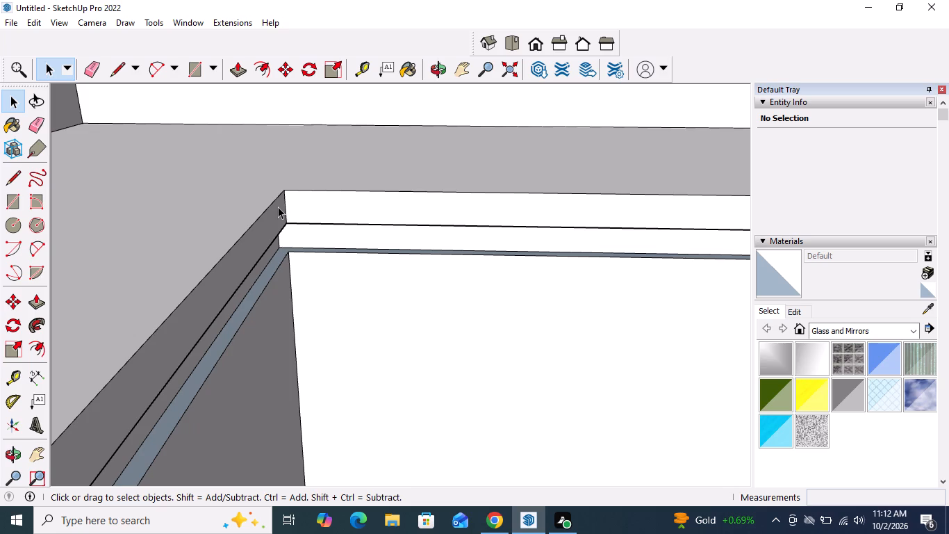
scroll(308, 189, down, 3)
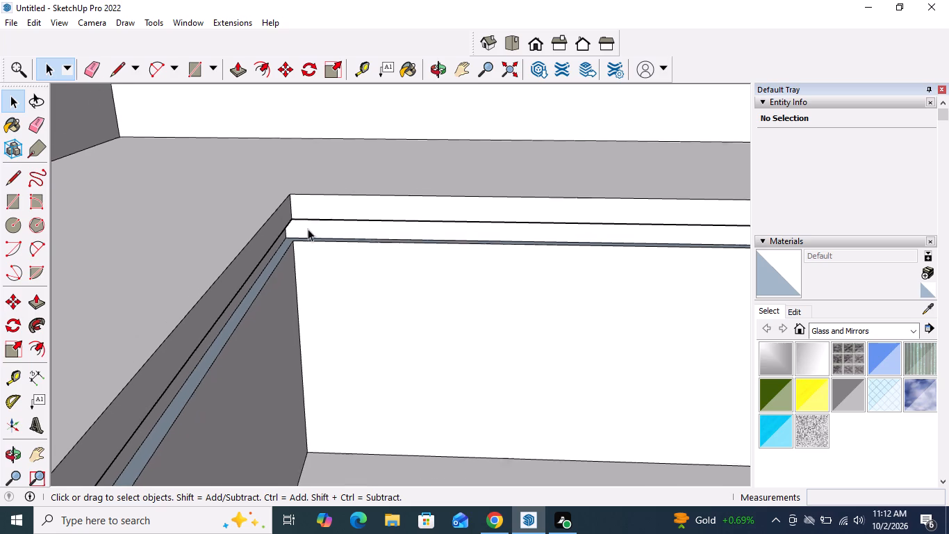
scroll(308, 229, down, 11)
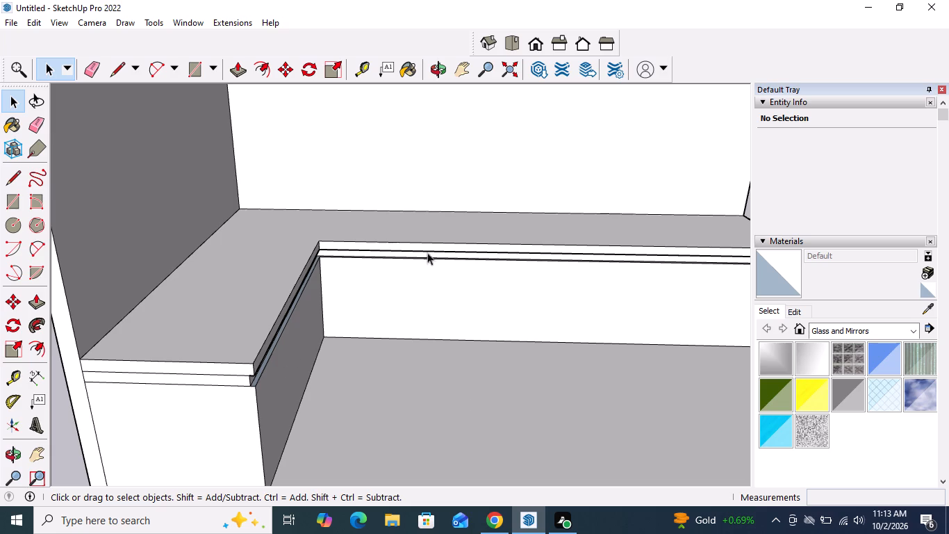
scroll(290, 236, up, 8)
middle_drag(424, 308, 350, 407)
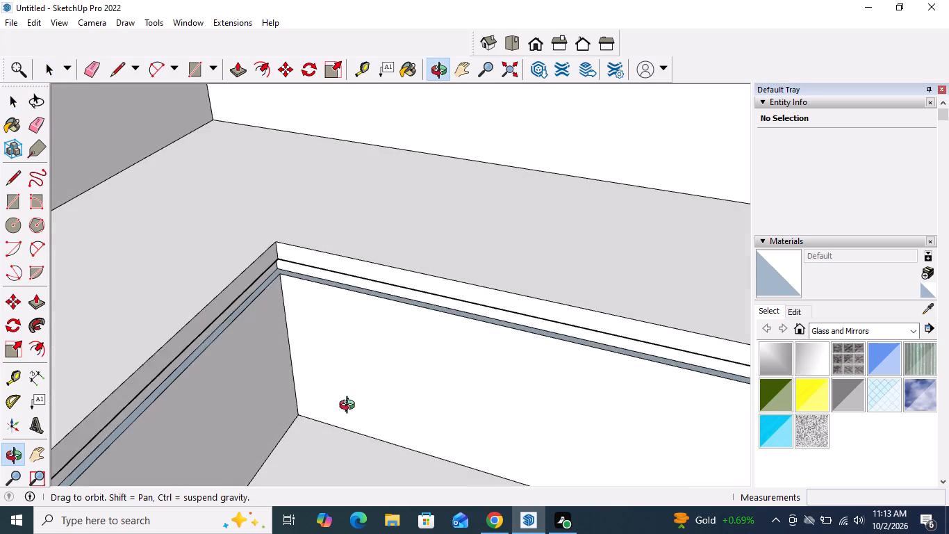
middle_drag(350, 407, 402, 273)
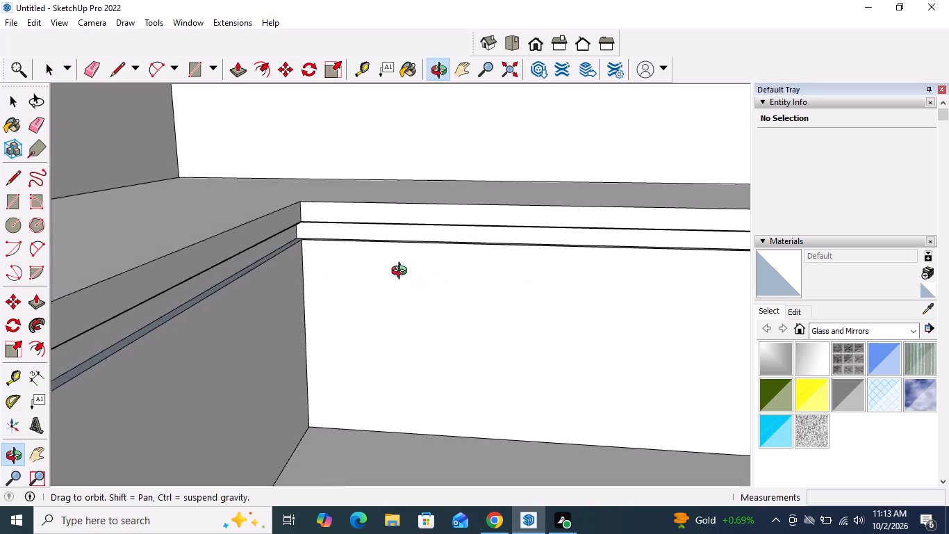
middle_drag(402, 273, 364, 403)
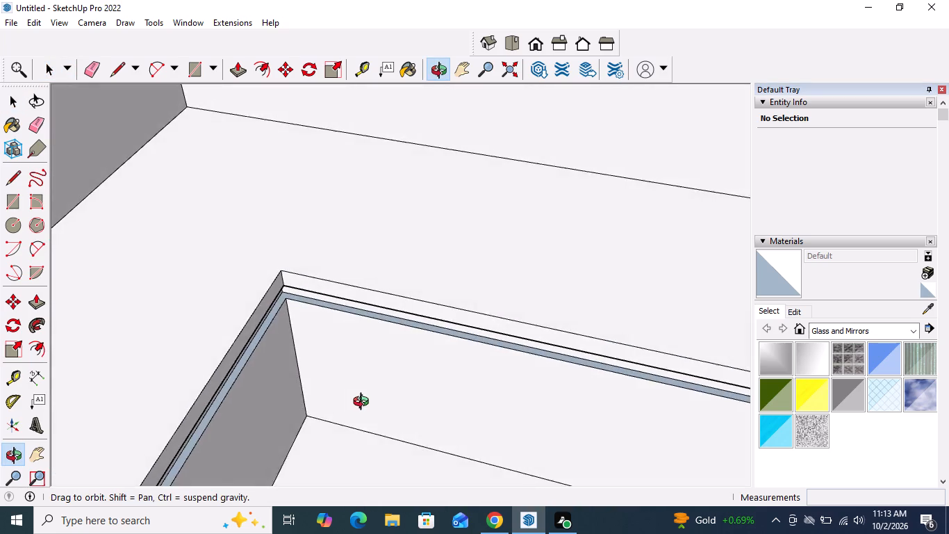
middle_drag(364, 403, 368, 396)
scroll(400, 305, down, 4)
key(space)
scroll(418, 312, down, 4)
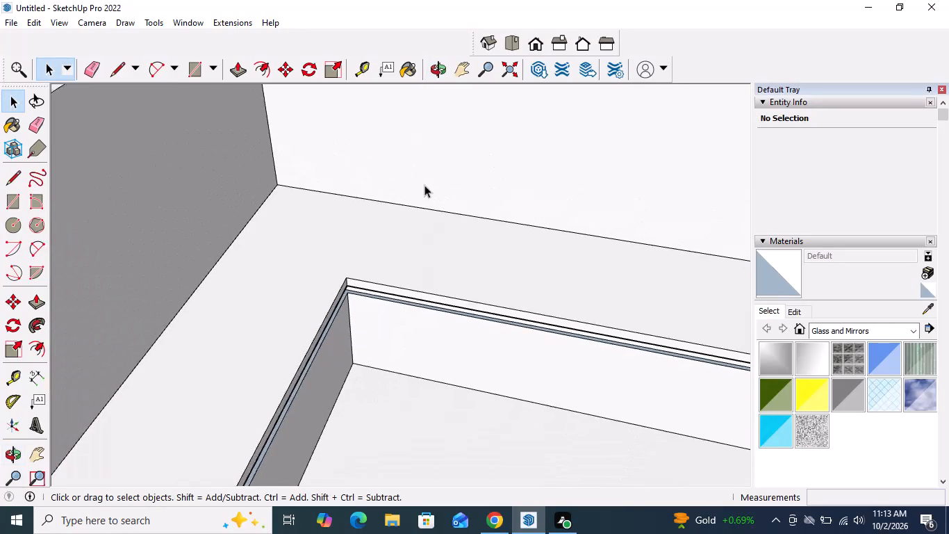
scroll(424, 185, down, 1)
Copy the vertical inner-corner edge below the groove to the open front end of the side-wall counter leg, dividing the distance with /3.
middle_drag(422, 232, 422, 229)
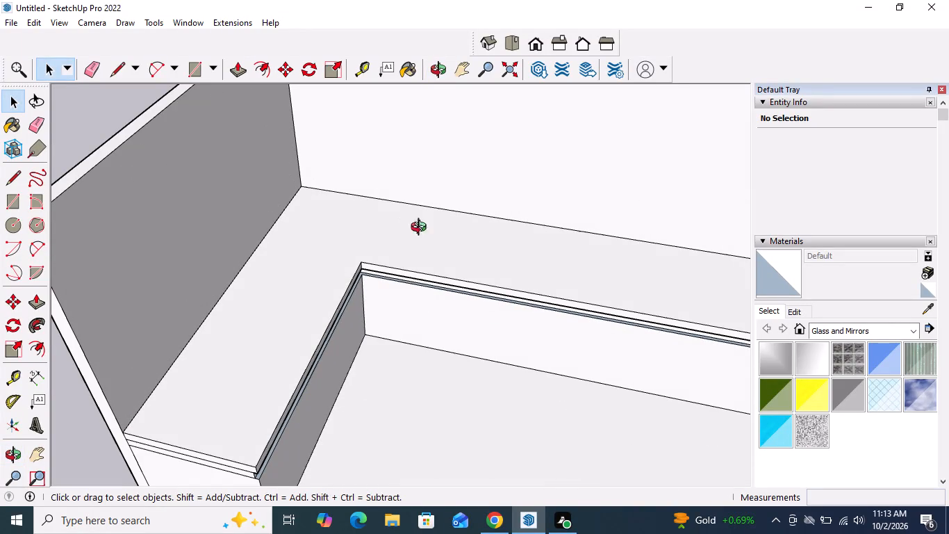
middle_drag(422, 229, 322, 107)
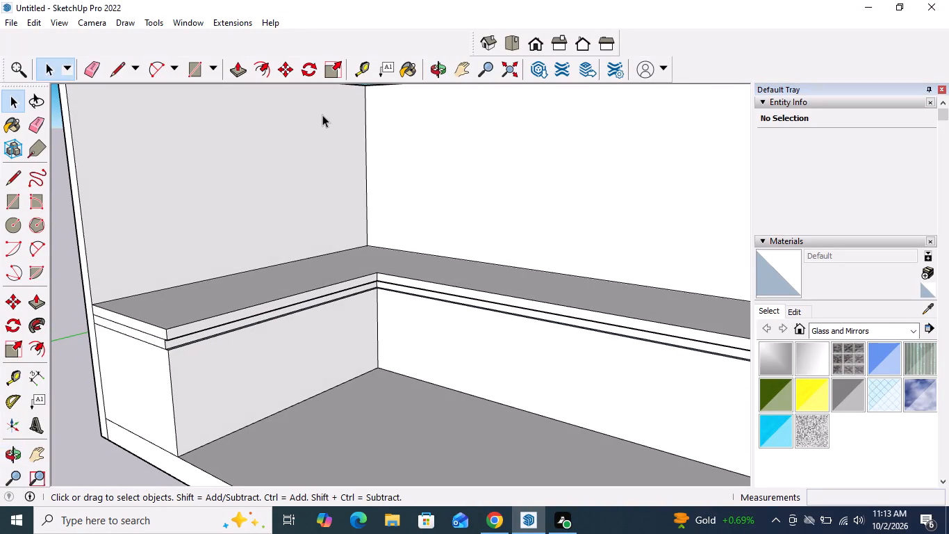
click(377, 355)
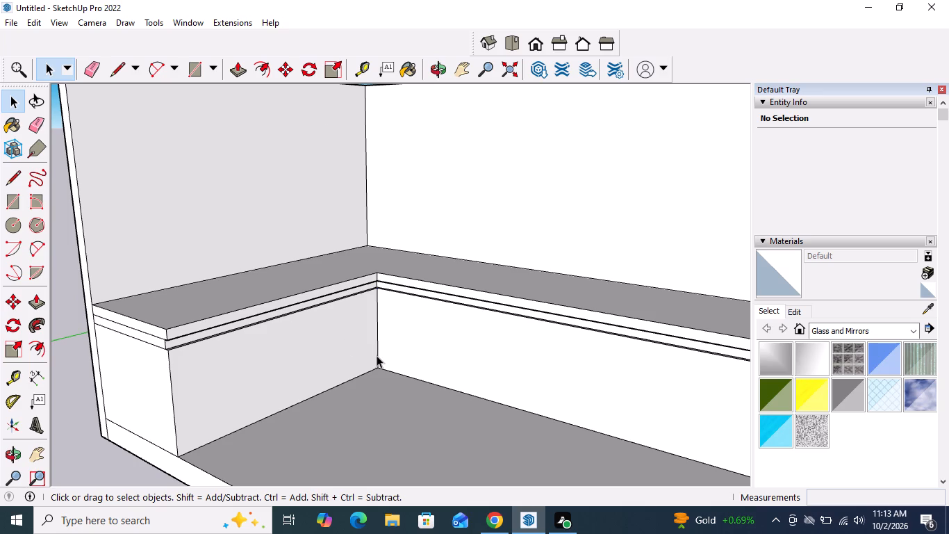
key(m)
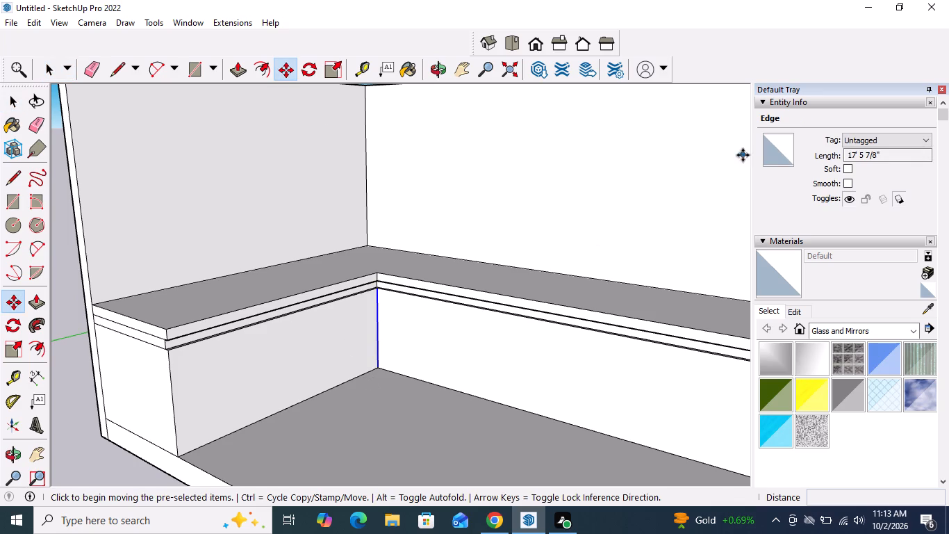
click(379, 369)
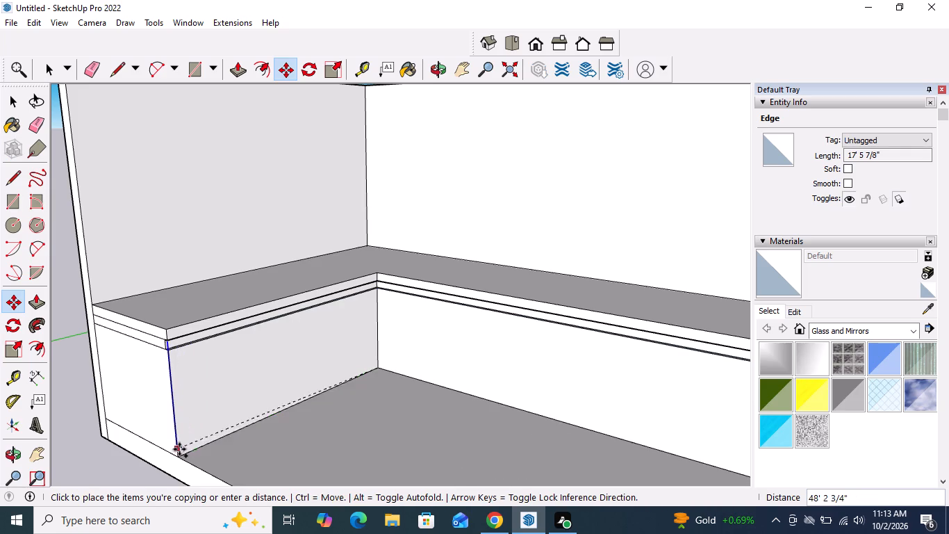
click(179, 458)
key(shift+slash)
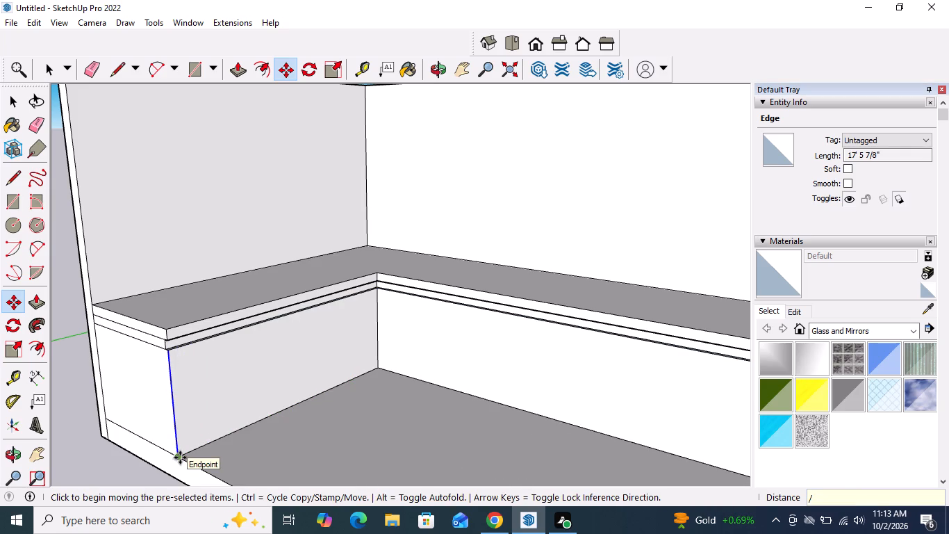
key(3)
key(Return)
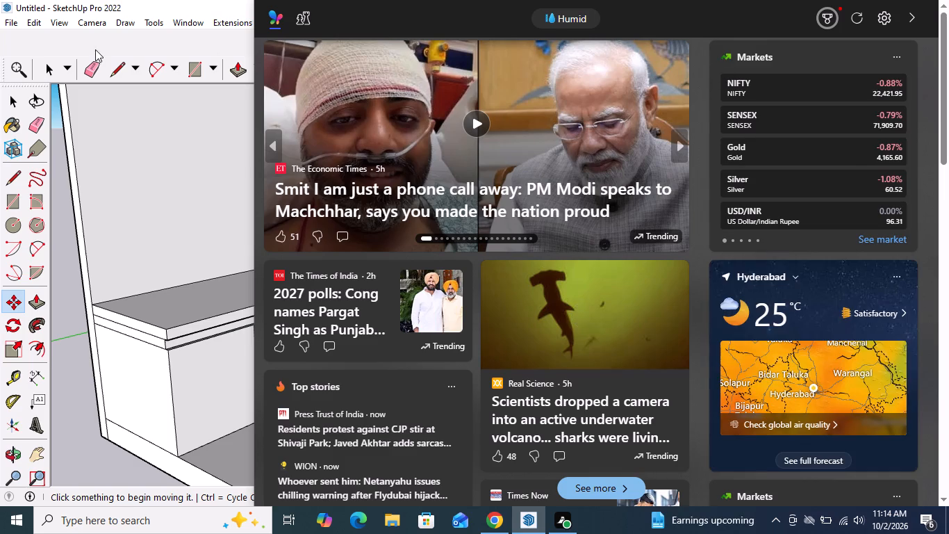
key(Escape)
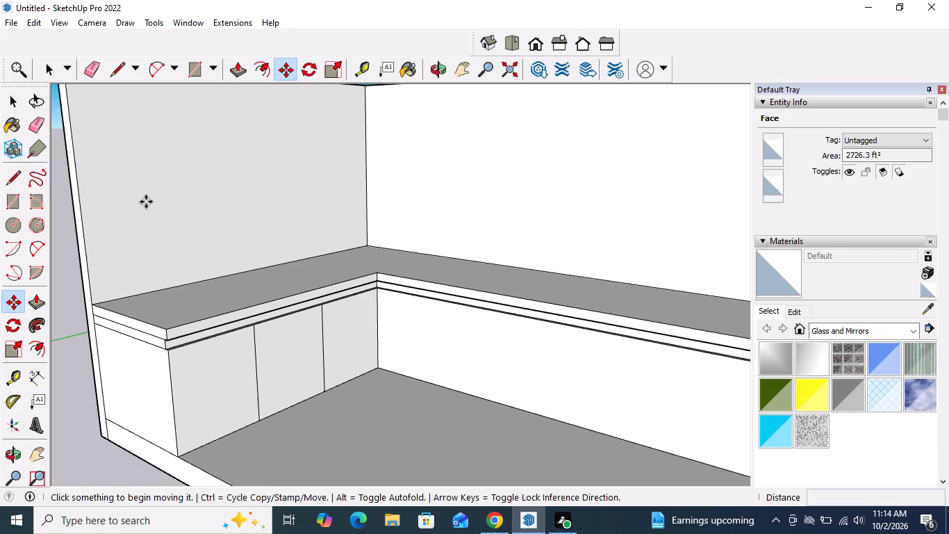
key(space)
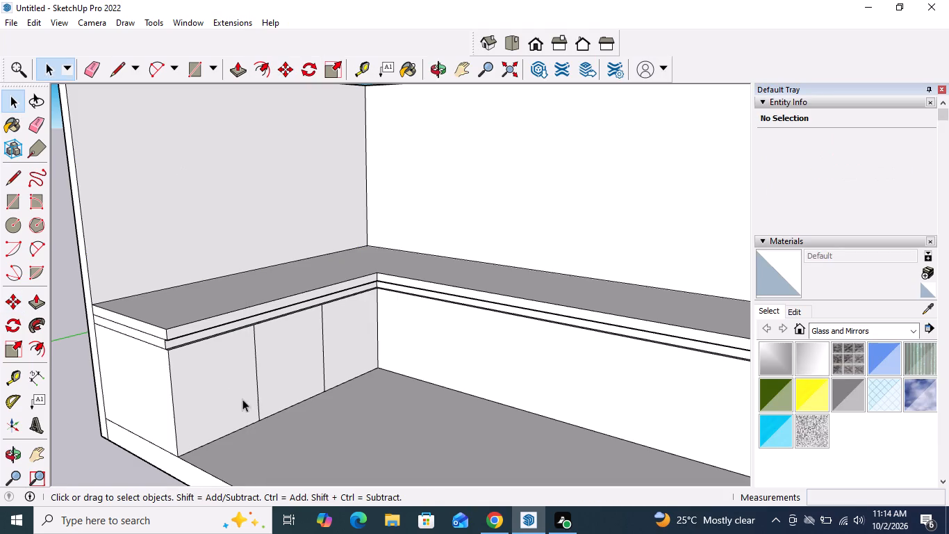
Draw a horizontal rectangle about 1' 5" by 32' 2" across the two cabinet fronts nearest the counter's open end, at mid-height.
scroll(299, 385, down, 3)
scroll(267, 388, up, 4)
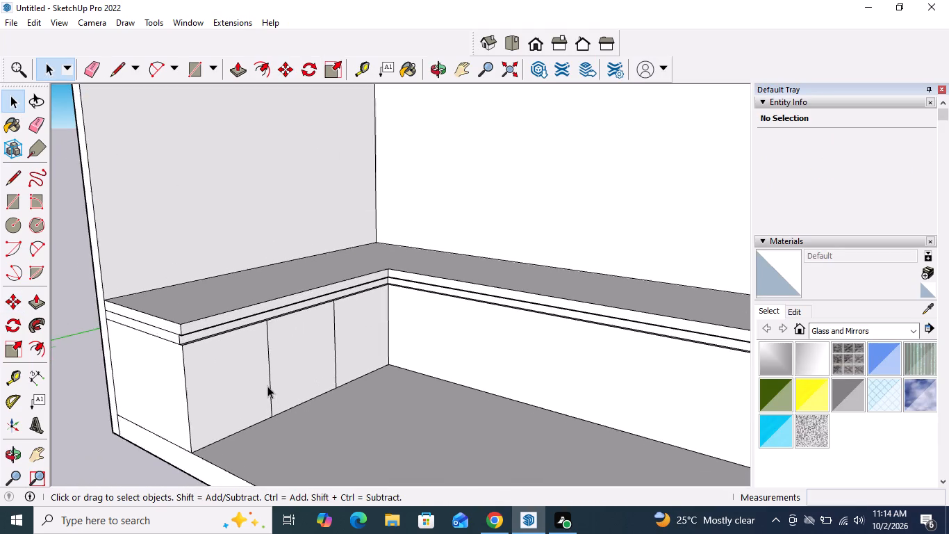
scroll(267, 384, up, 4)
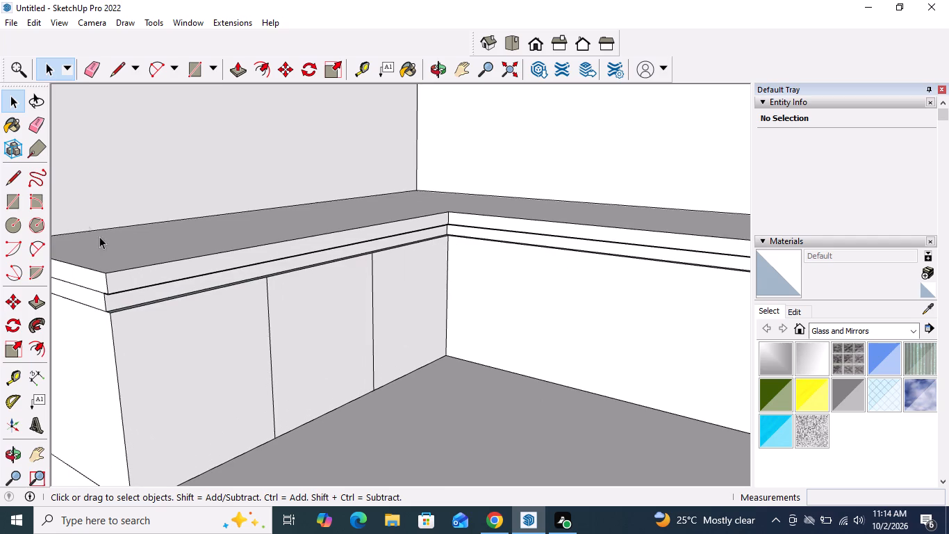
drag(12, 200, 19, 201)
scroll(502, 317, down, 4)
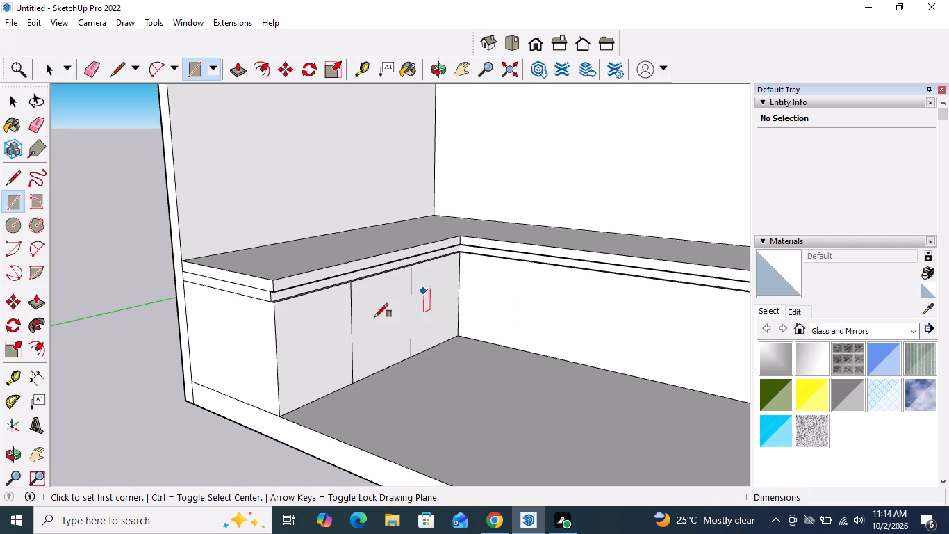
drag(277, 352, 286, 352)
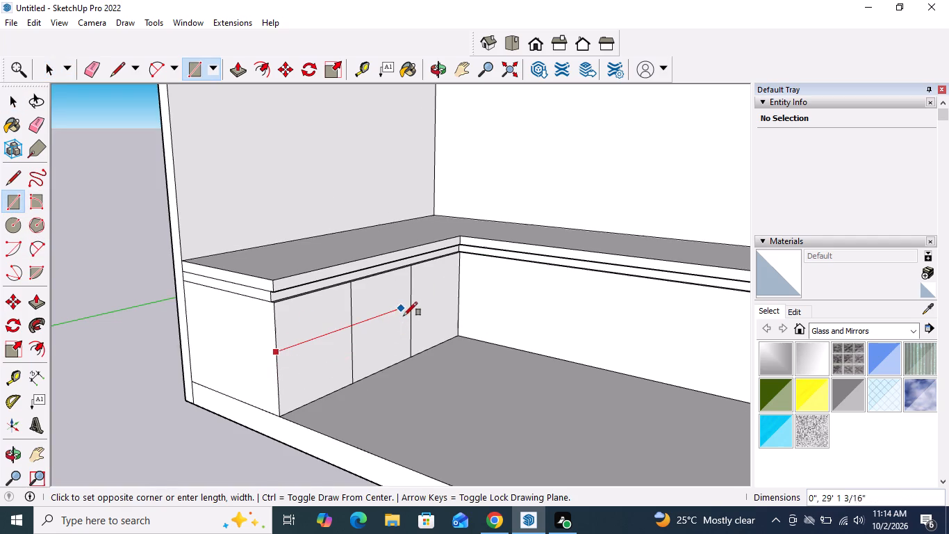
click(413, 315)
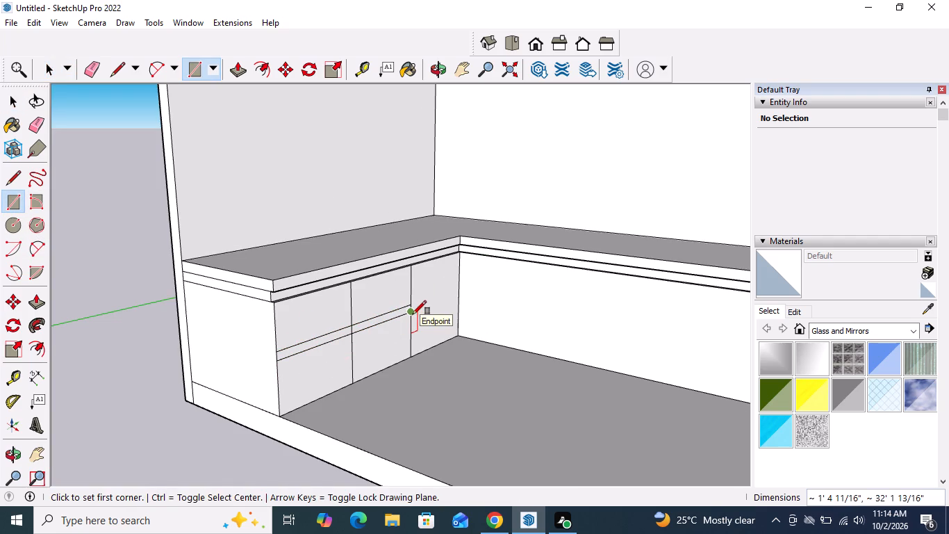
key(space)
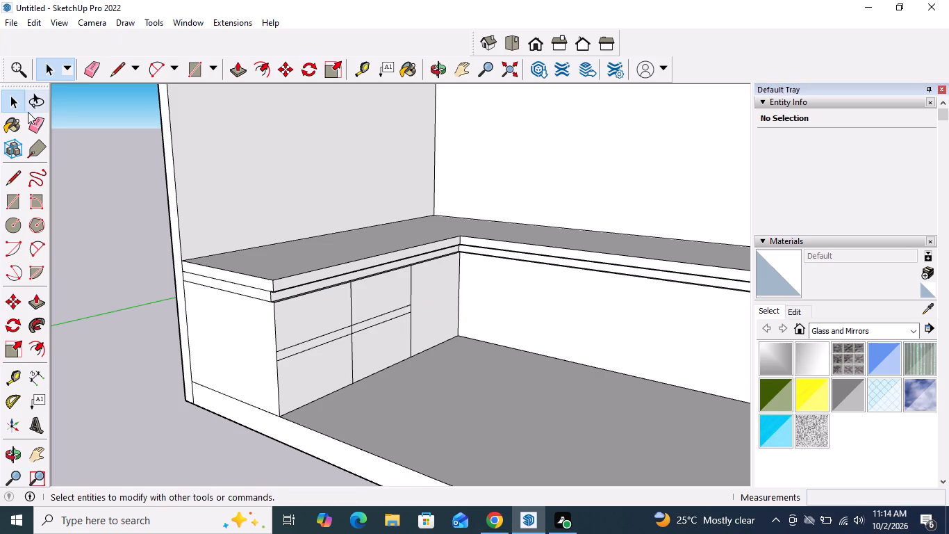
Erase the segment of the vertical divider inside the horizontal band so the band is one continuous face.
click(33, 122)
scroll(361, 327, up, 5)
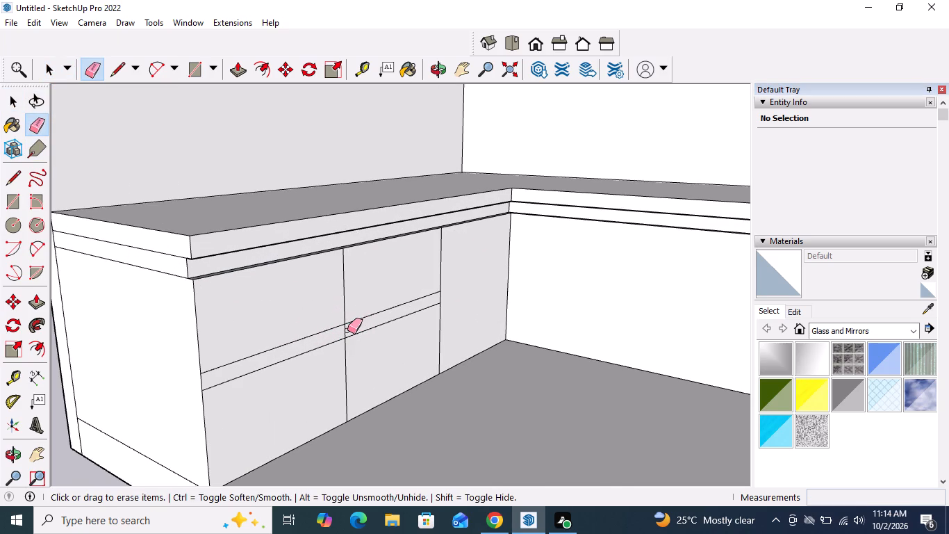
click(347, 334)
click(347, 331)
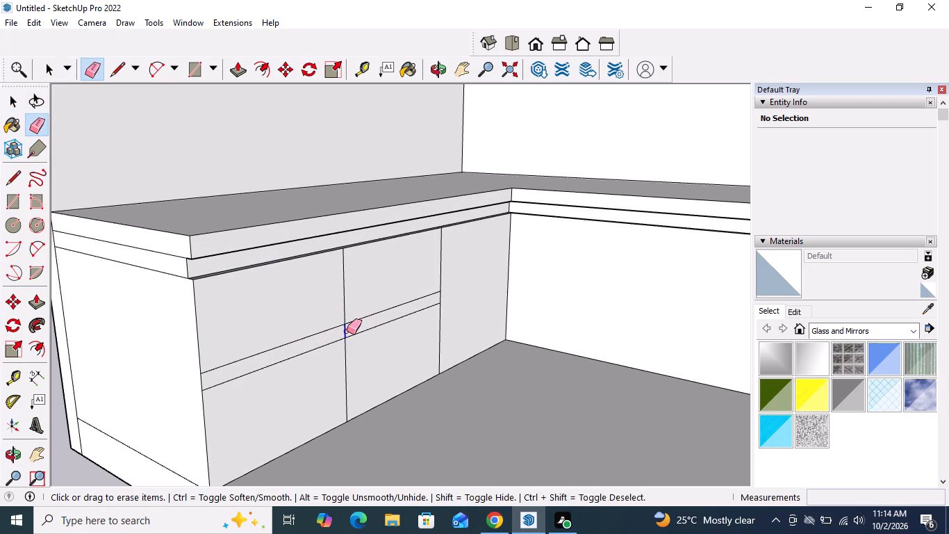
key(space)
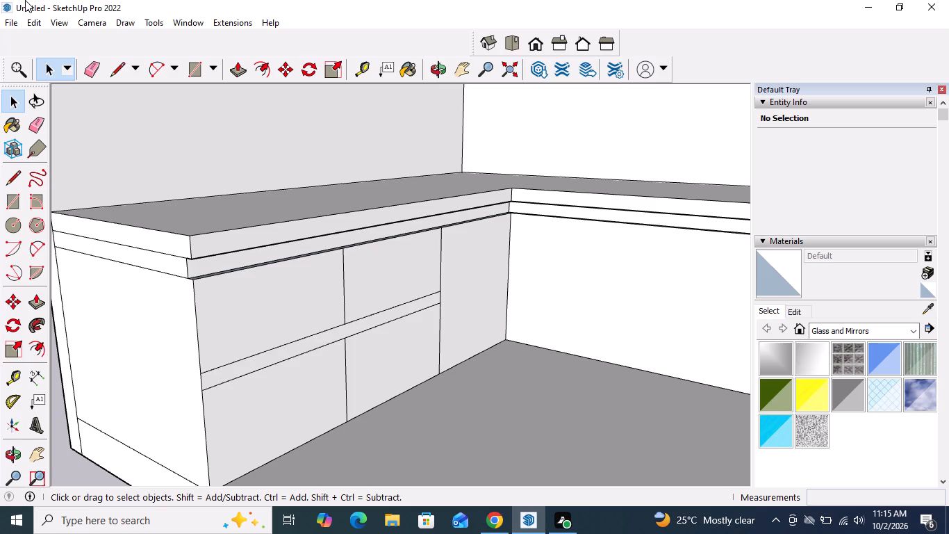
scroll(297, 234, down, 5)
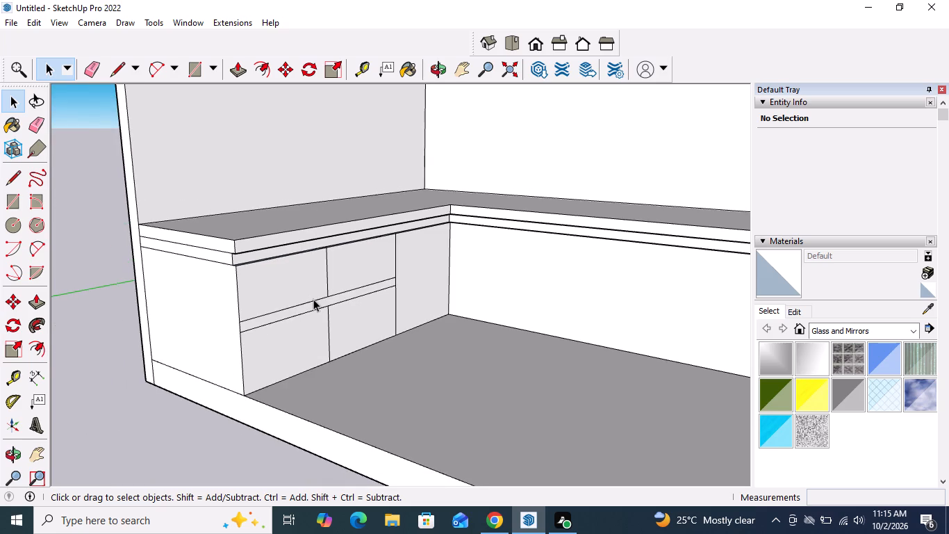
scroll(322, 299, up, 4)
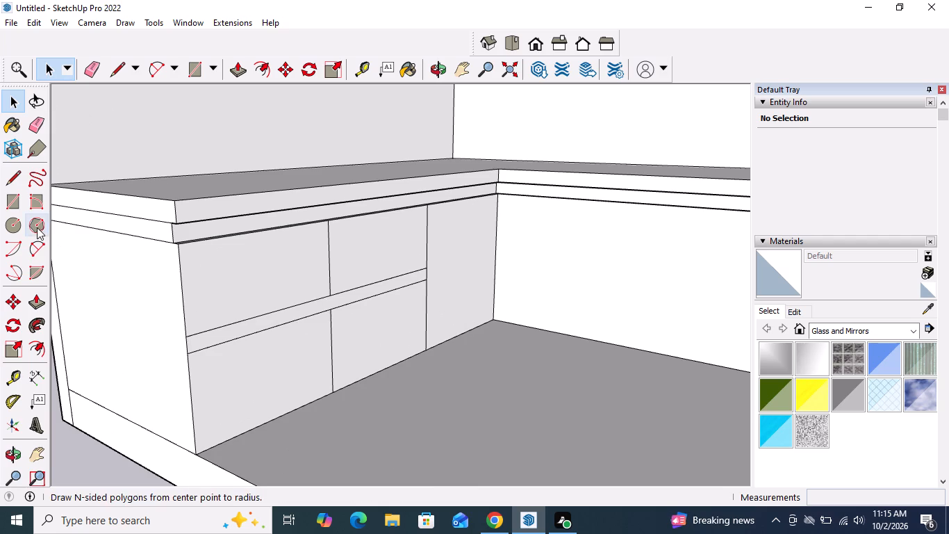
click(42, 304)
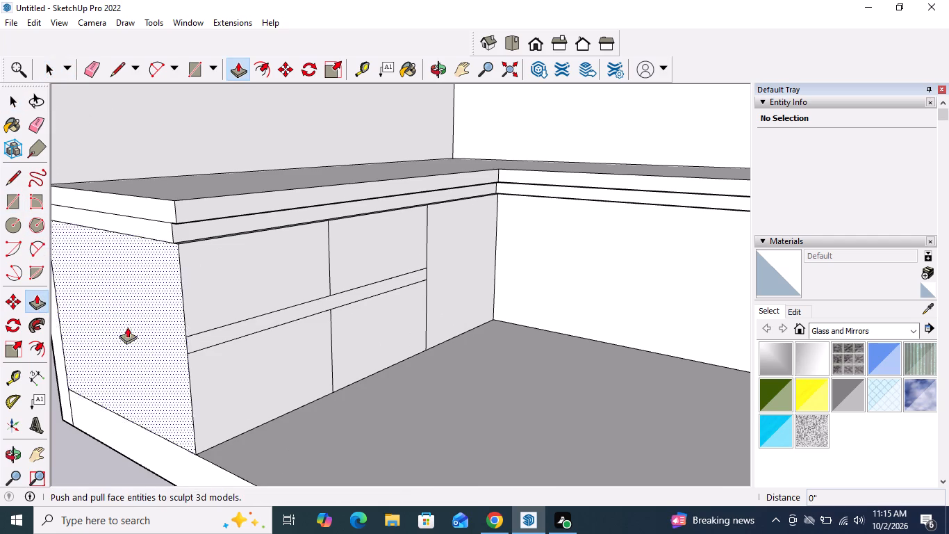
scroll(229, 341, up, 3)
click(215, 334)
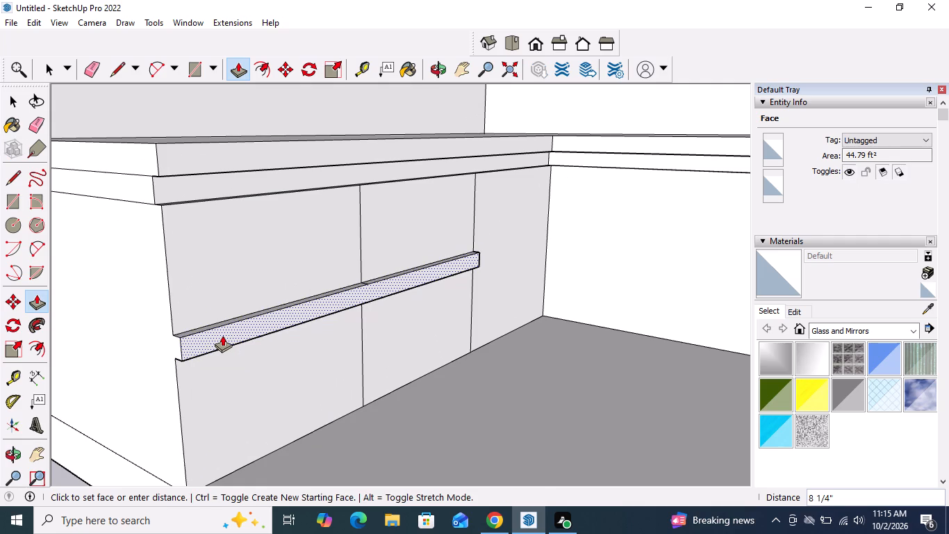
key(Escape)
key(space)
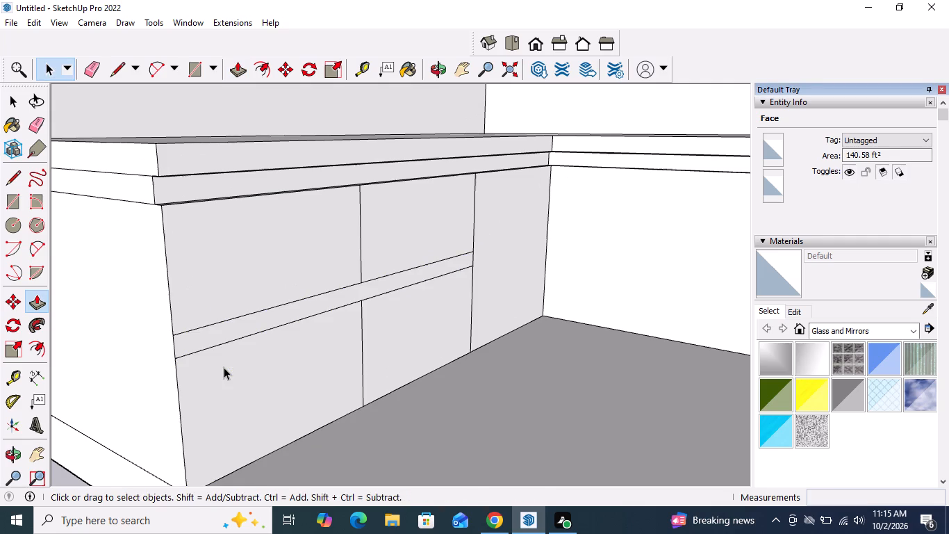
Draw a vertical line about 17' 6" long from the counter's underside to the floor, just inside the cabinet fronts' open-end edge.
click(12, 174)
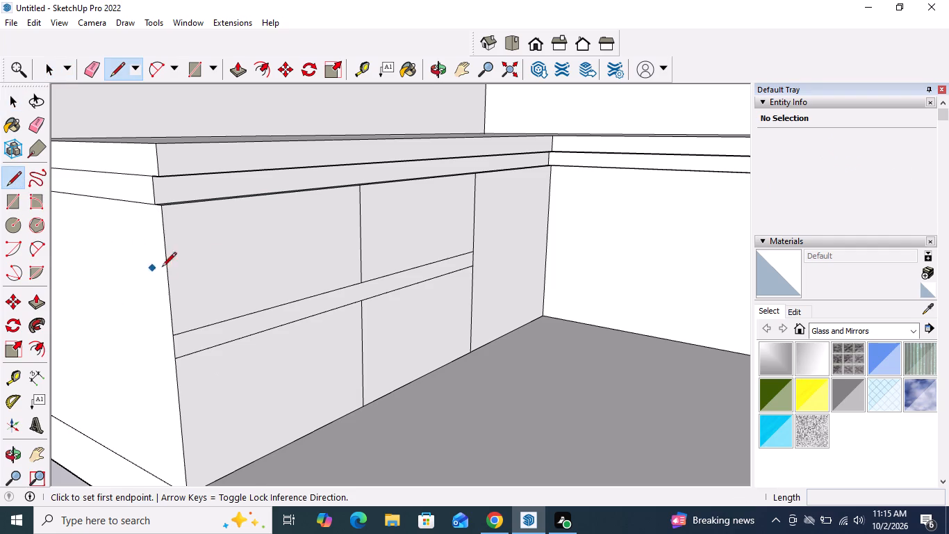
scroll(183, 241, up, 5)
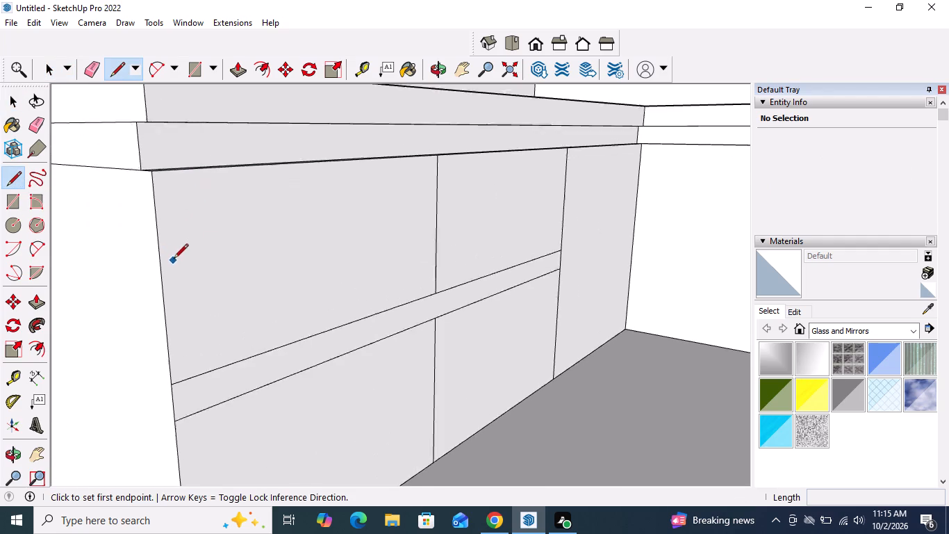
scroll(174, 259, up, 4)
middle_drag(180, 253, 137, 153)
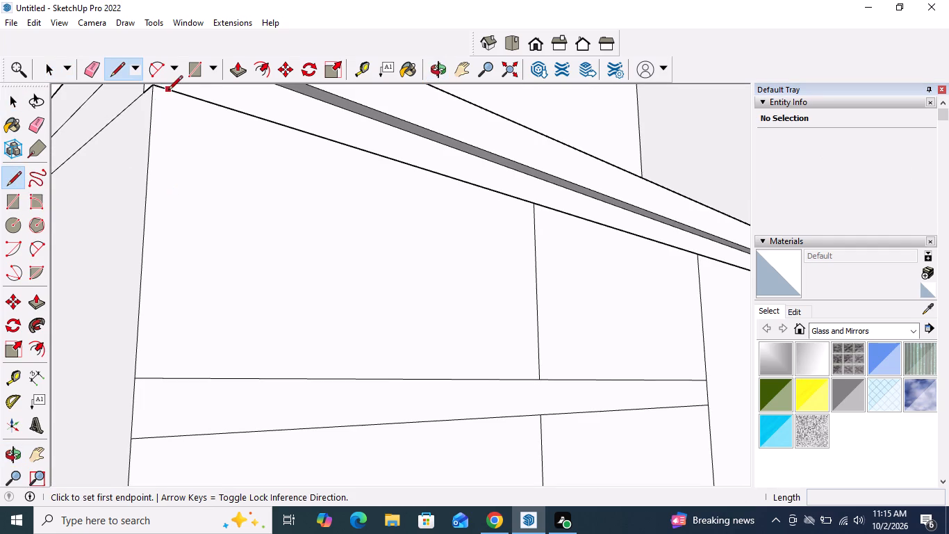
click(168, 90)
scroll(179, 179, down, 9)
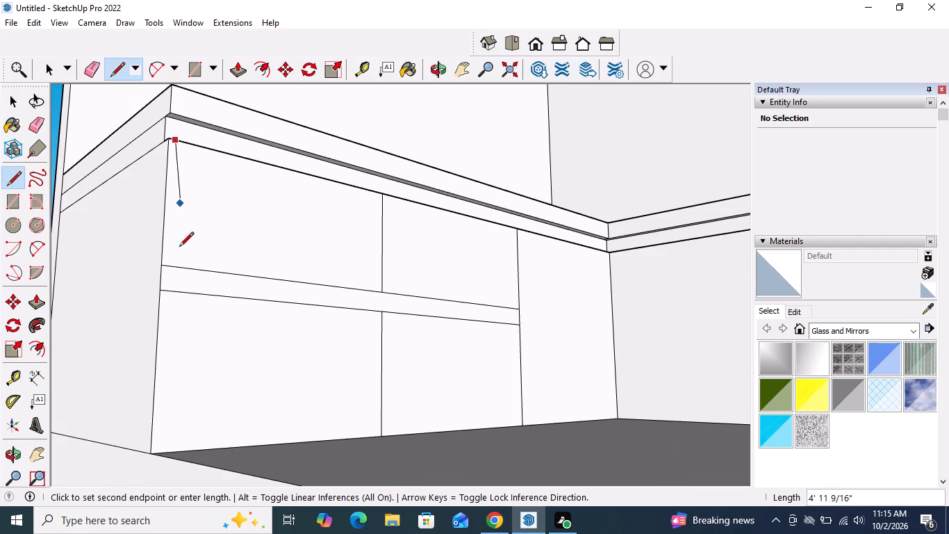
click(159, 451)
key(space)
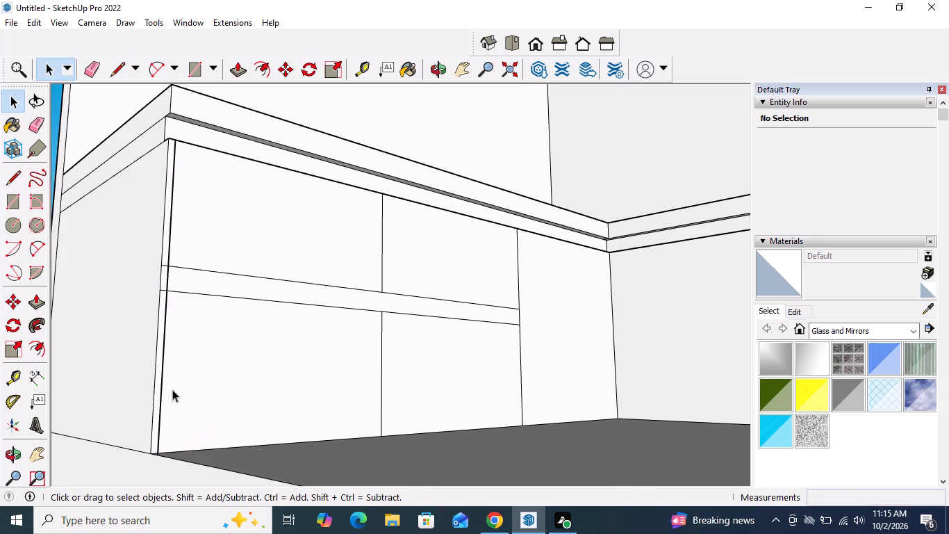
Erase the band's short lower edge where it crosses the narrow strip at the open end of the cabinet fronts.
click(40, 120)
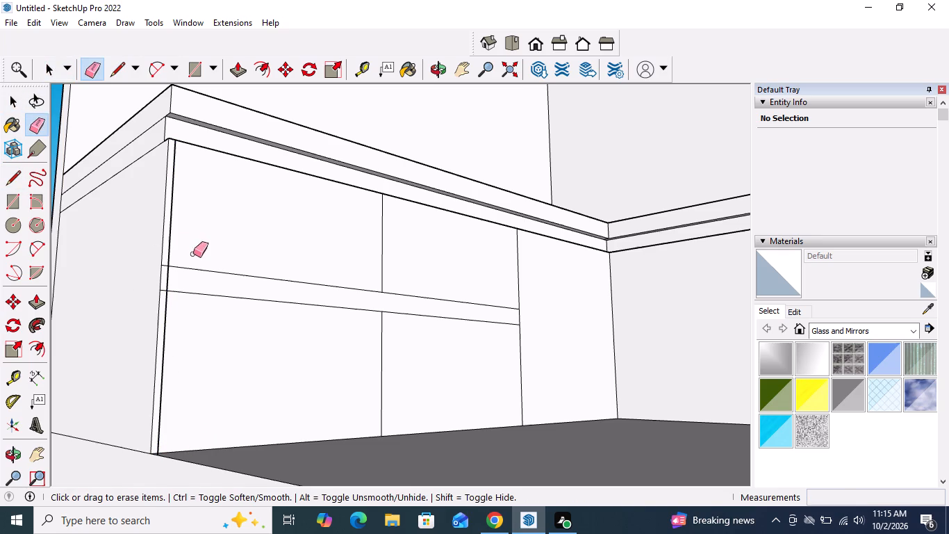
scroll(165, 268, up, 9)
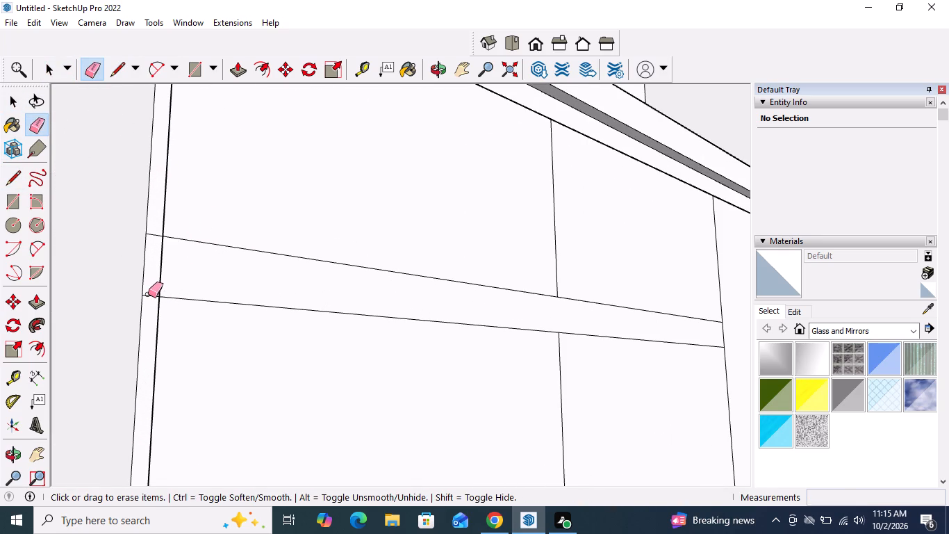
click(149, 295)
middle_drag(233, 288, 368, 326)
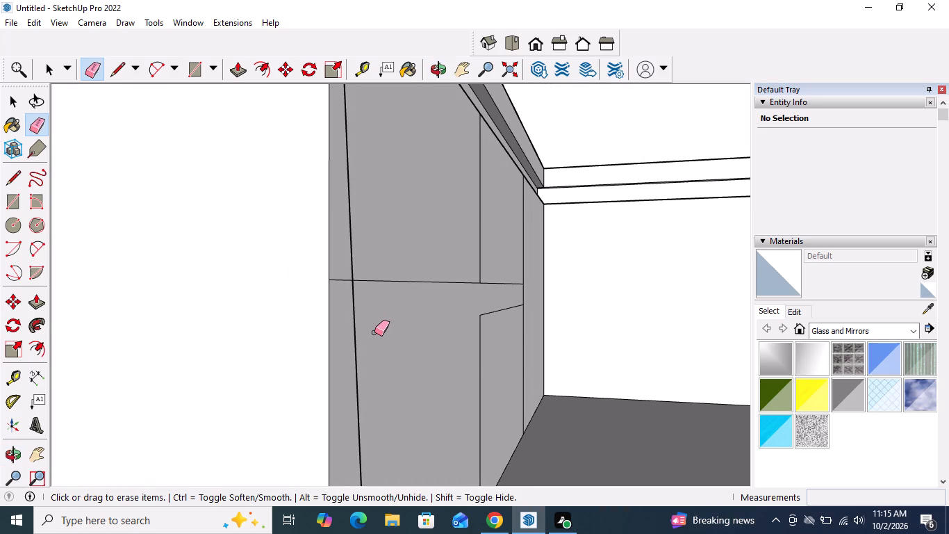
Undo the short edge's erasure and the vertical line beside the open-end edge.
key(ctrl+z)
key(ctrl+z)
Draw a vertical line about 17' 6" long from the floor to the counter's underside, just inside the cabinet fronts' open-end edge.
scroll(339, 300, down, 10)
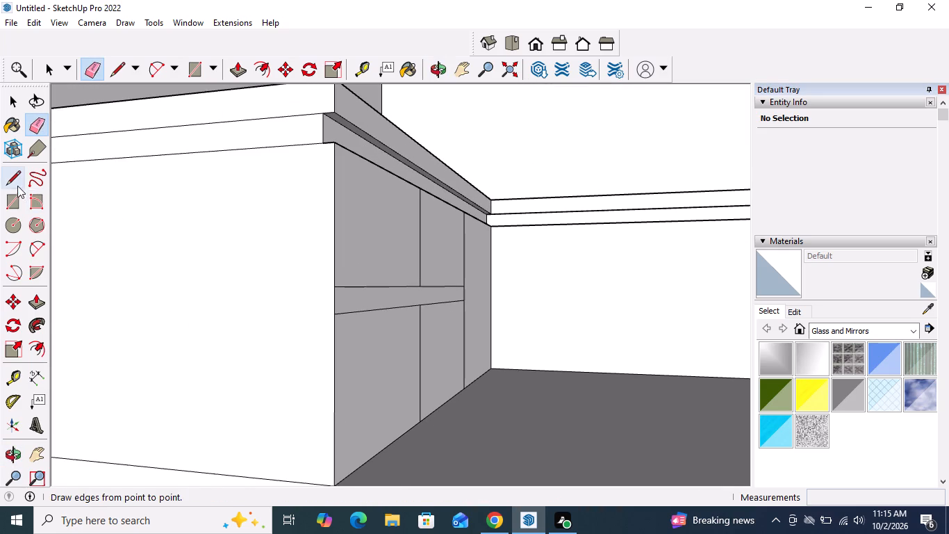
click(15, 181)
scroll(438, 240, down, 4)
scroll(386, 381, up, 4)
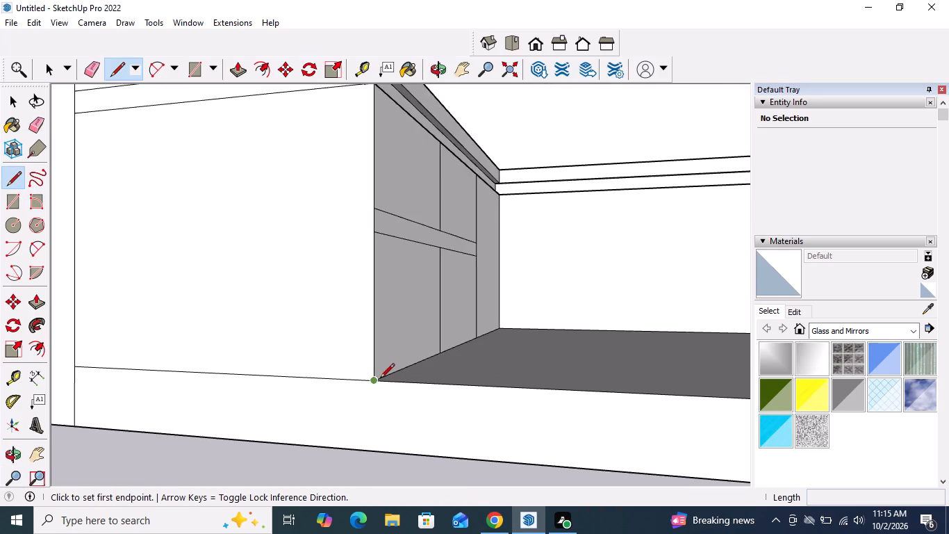
scroll(380, 379, up, 4)
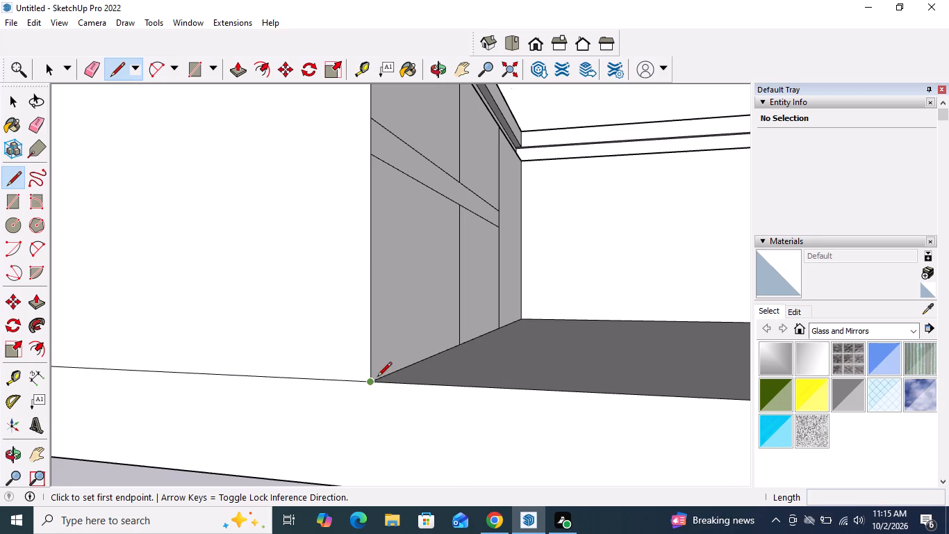
scroll(377, 378, up, 10)
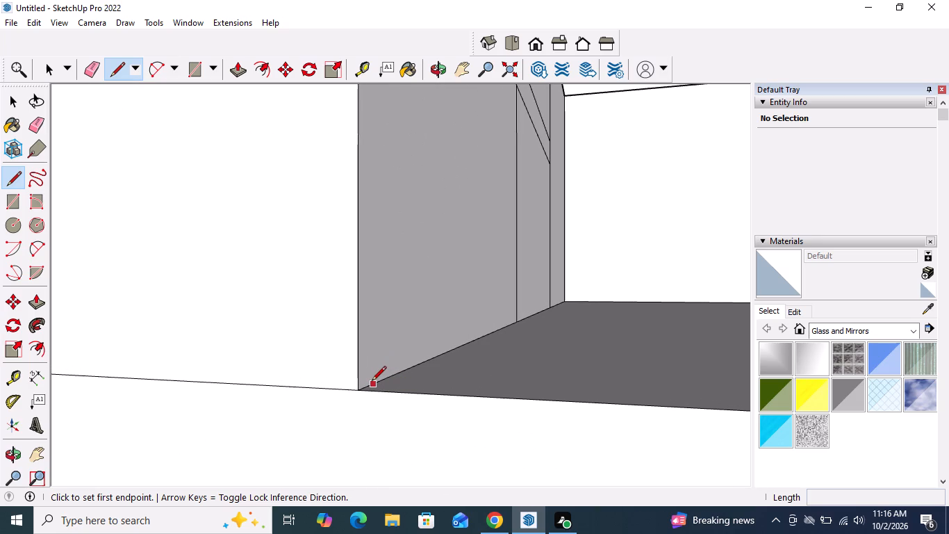
click(372, 382)
scroll(382, 412, down, 13)
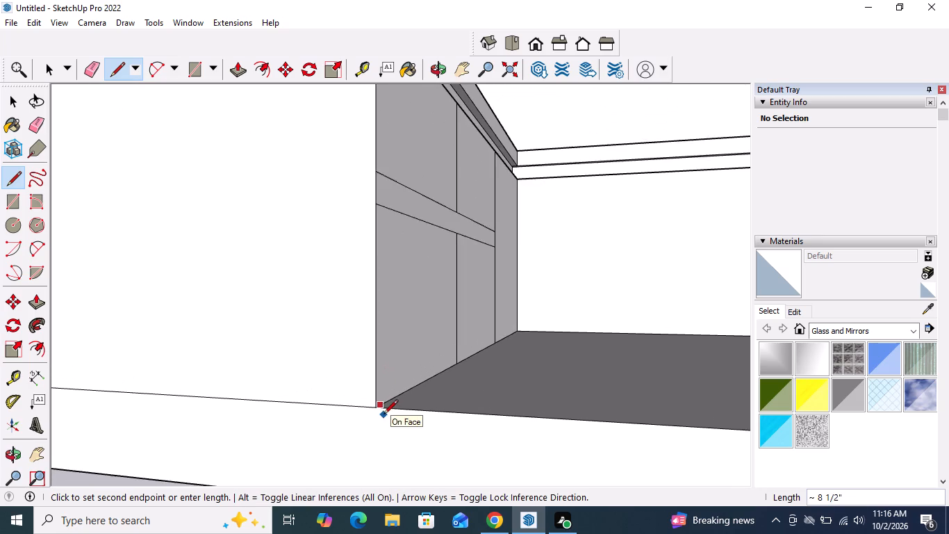
scroll(384, 420, down, 4)
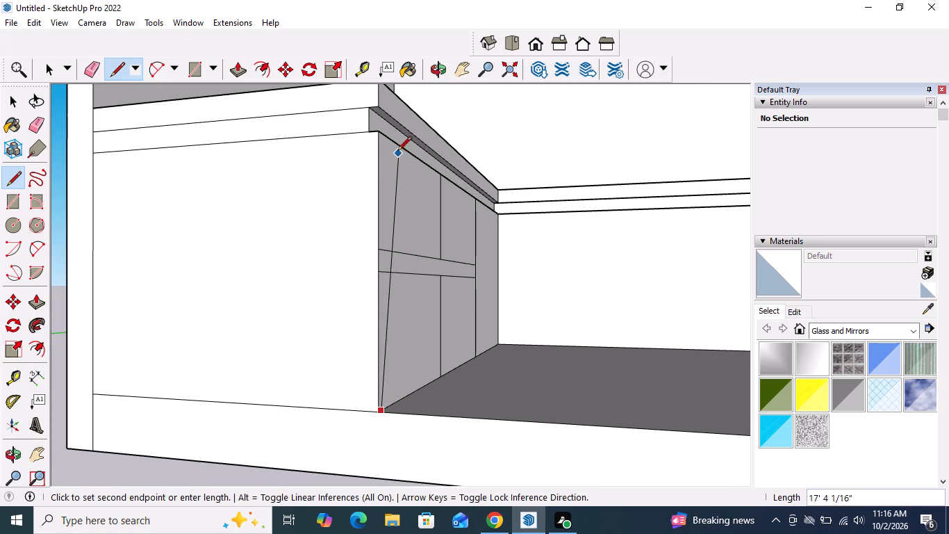
scroll(383, 138, up, 4)
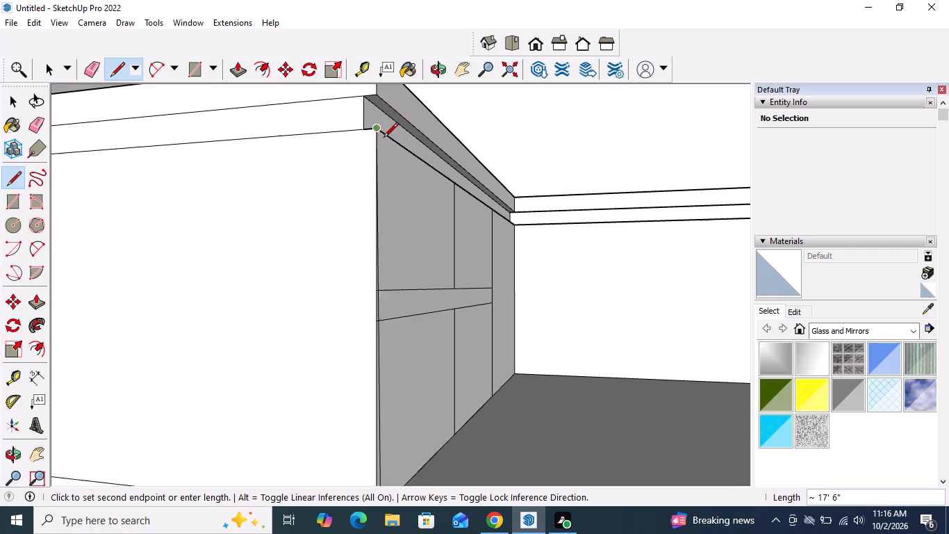
scroll(383, 138, up, 8)
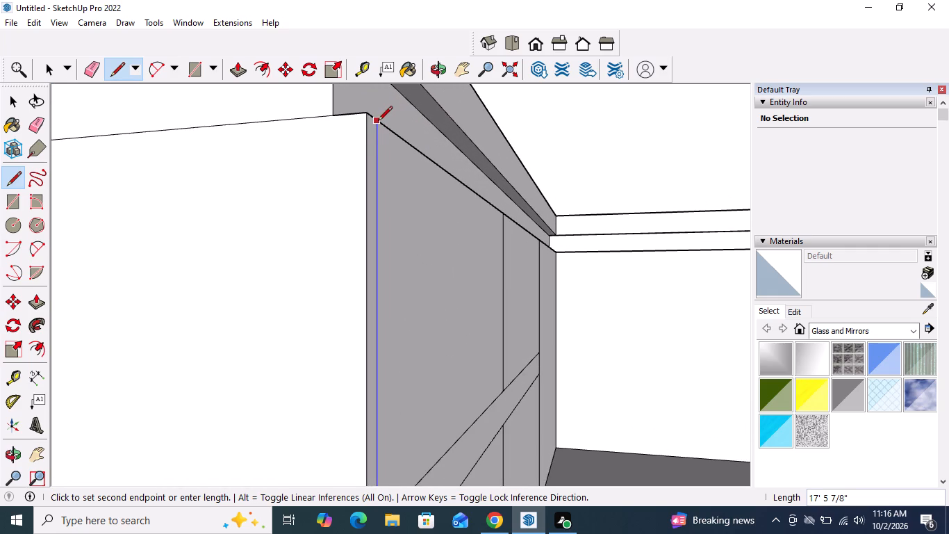
click(378, 121)
key(space)
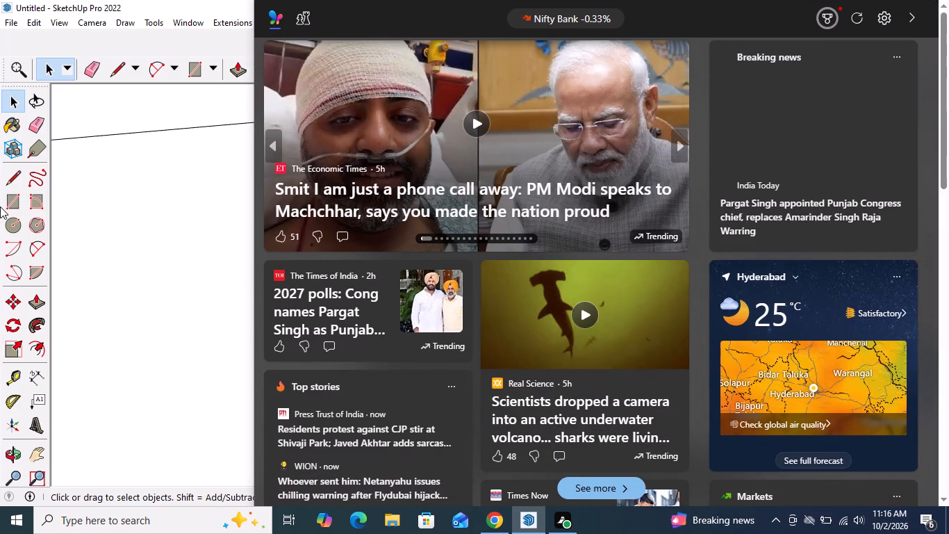
Erase the two short band edges crossing the narrow vertical strip at the open end of the cabinet fronts.
scroll(248, 241, down, 10)
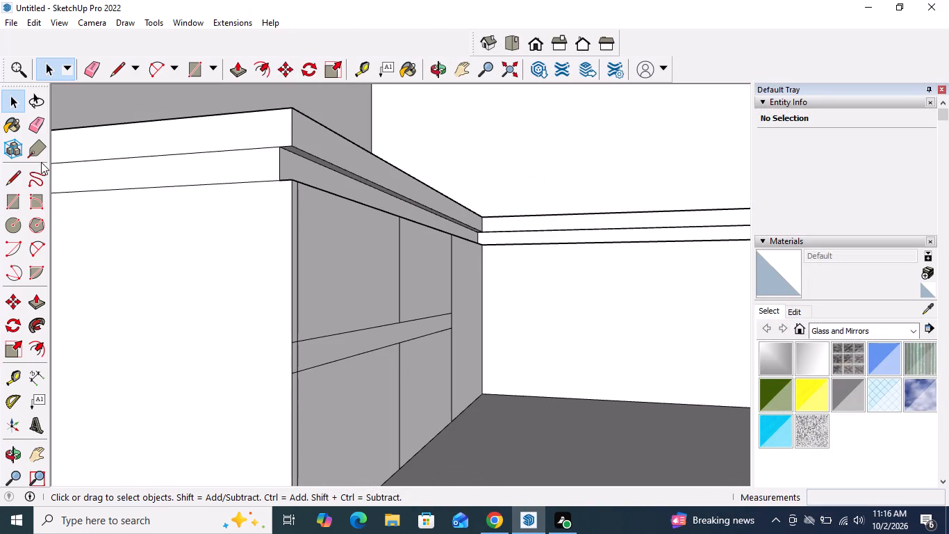
click(35, 122)
scroll(437, 266, down, 3)
middle_drag(420, 316, 274, 321)
scroll(199, 329, up, 8)
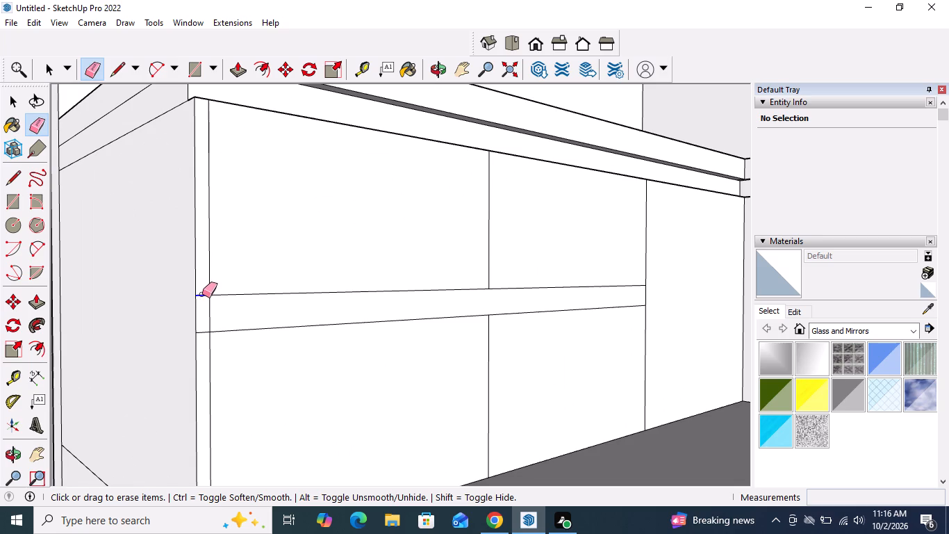
click(202, 294)
click(204, 333)
scroll(390, 397, down, 4)
key(space)
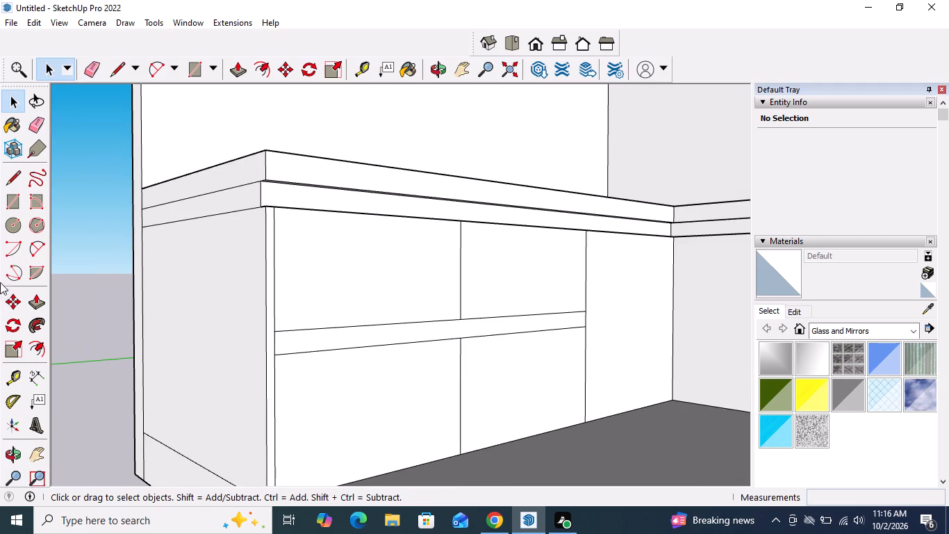
Push/Pull the horizontal band on the short counter's cabinet fronts outward about 8 9/16".
click(33, 305)
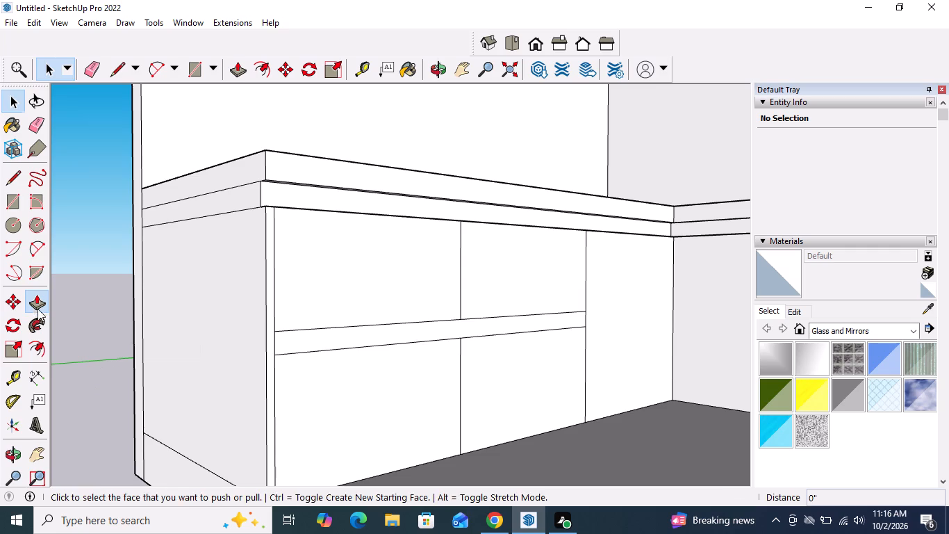
click(299, 343)
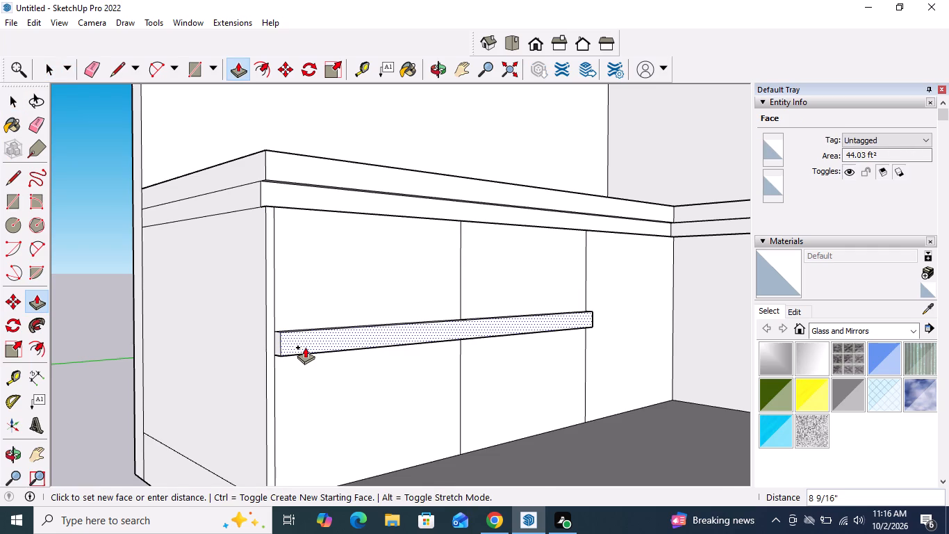
click(305, 347)
scroll(349, 387, down, 3)
key(space)
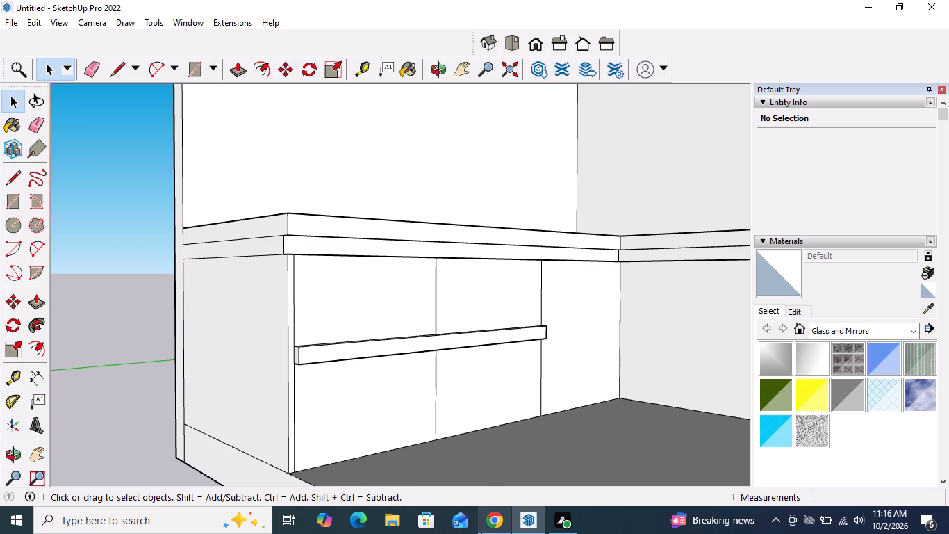
Copy the inner corner's vertical edge about 90' 1 1/2" to the long counter front's far end, dividing the span by 3 with equally spaced copies.
scroll(278, 363, down, 9)
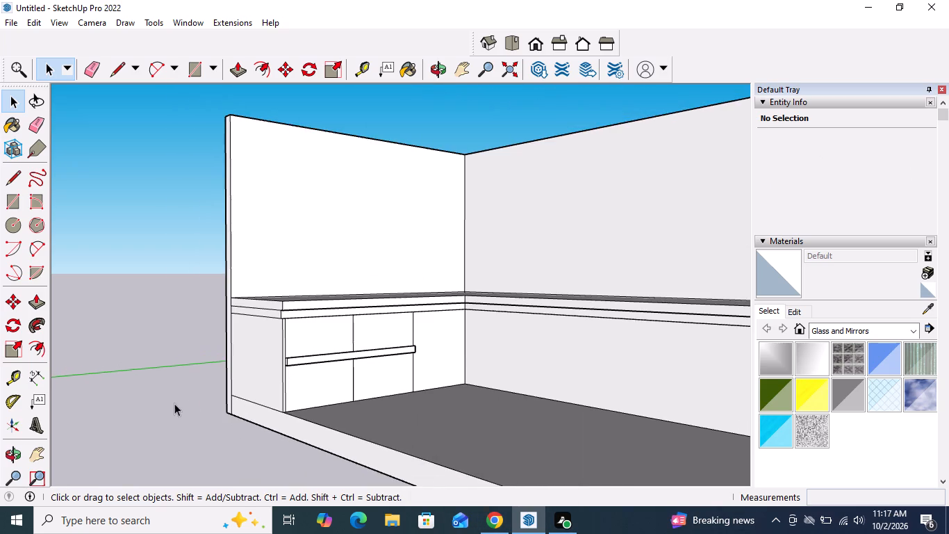
middle_drag(183, 408, 404, 436)
scroll(362, 373, down, 4)
scroll(602, 346, up, 3)
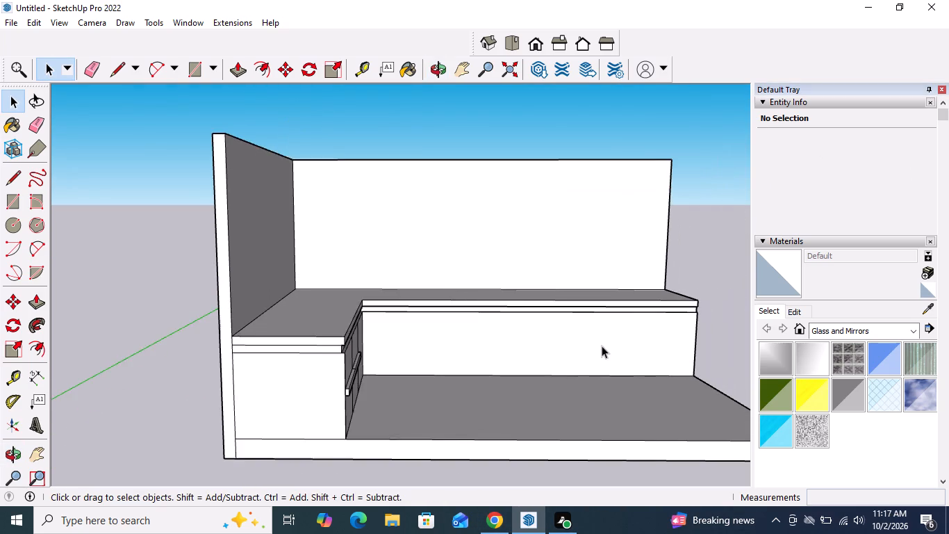
middle_drag(598, 345, 566, 343)
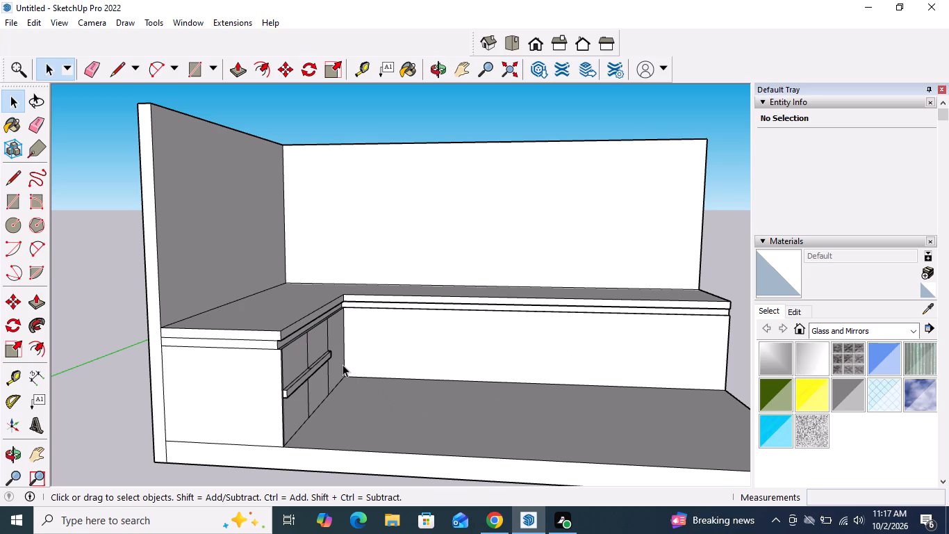
click(344, 362)
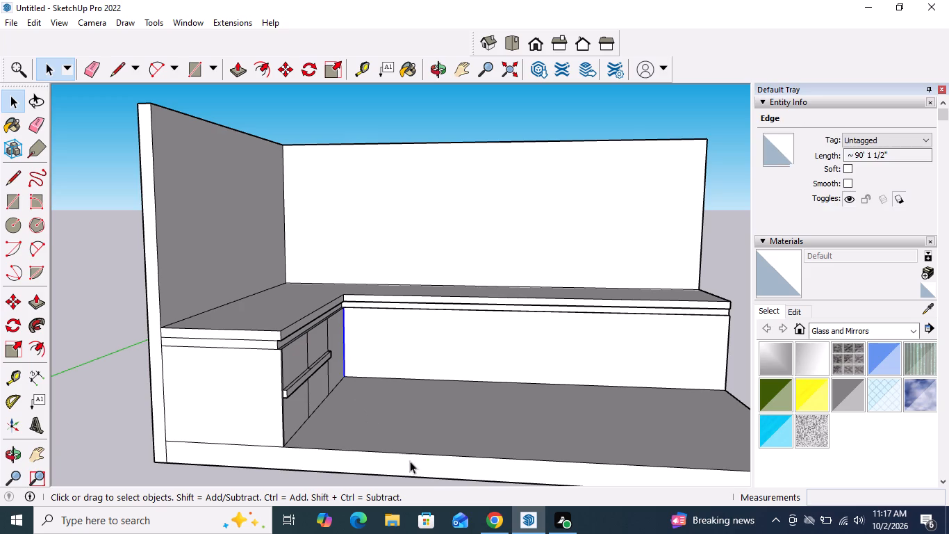
click(13, 306)
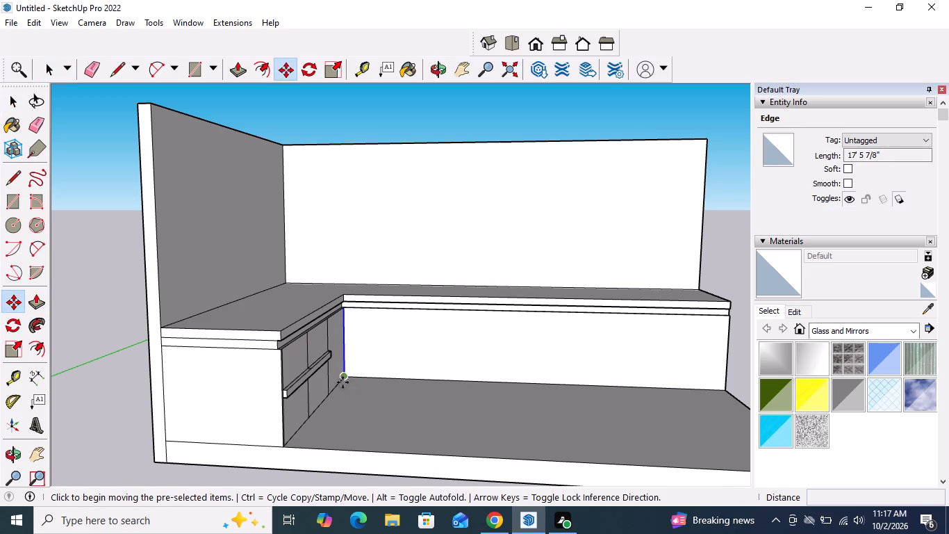
click(342, 376)
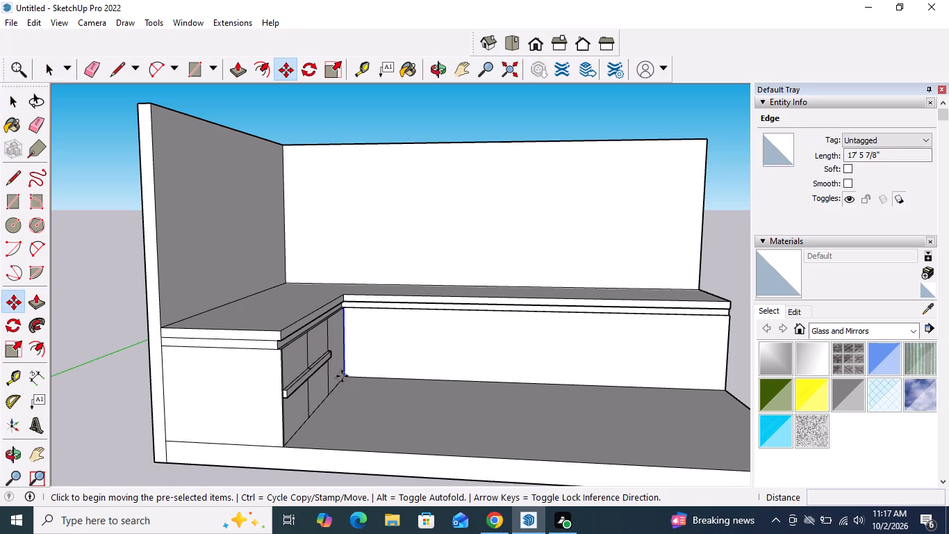
click(724, 387)
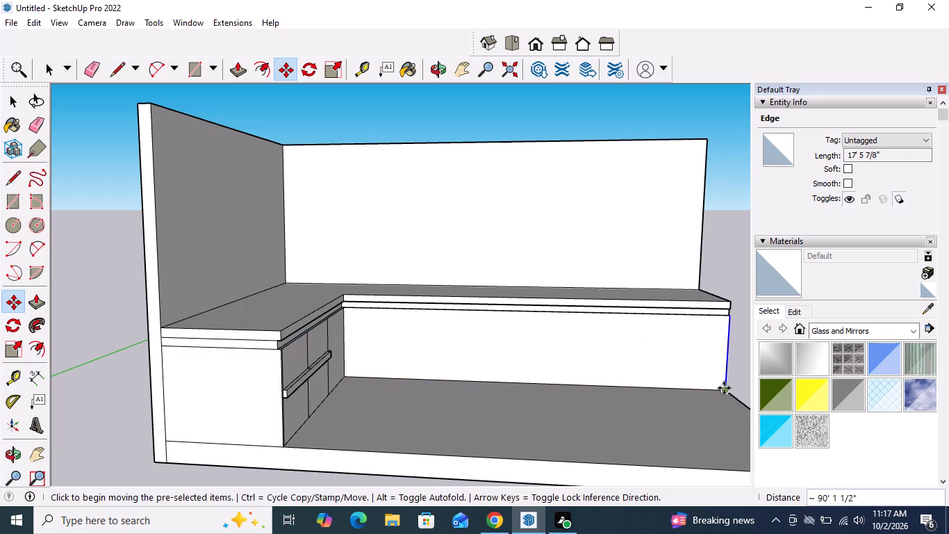
key(shift+slash)
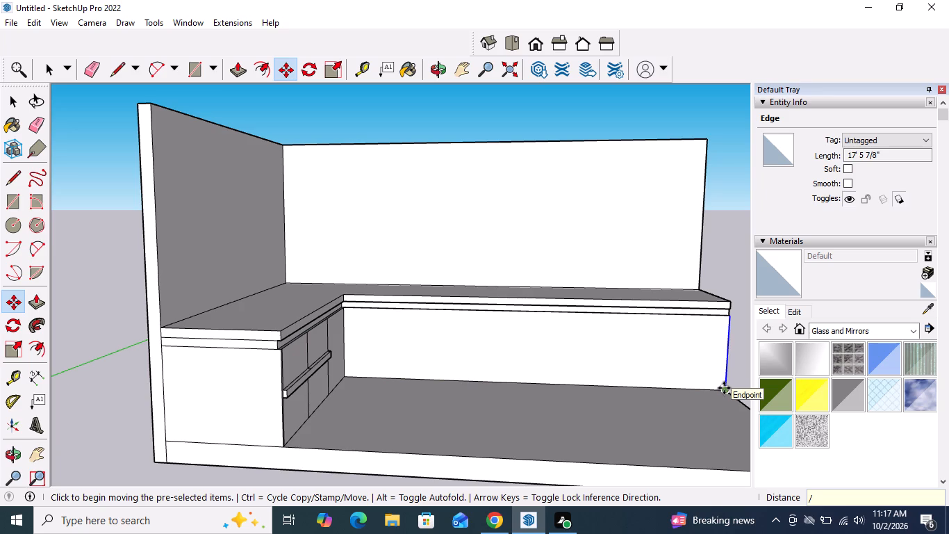
key(3)
key(Return)
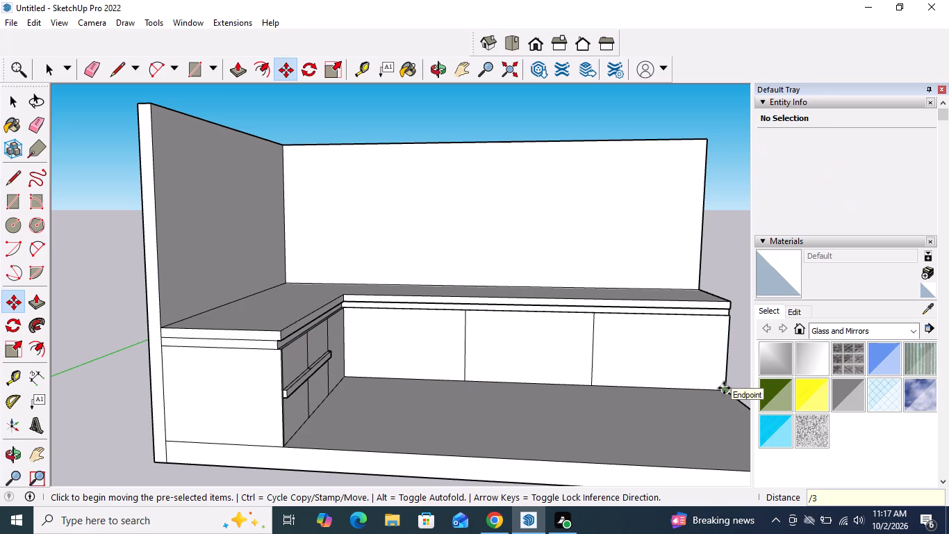
key(space)
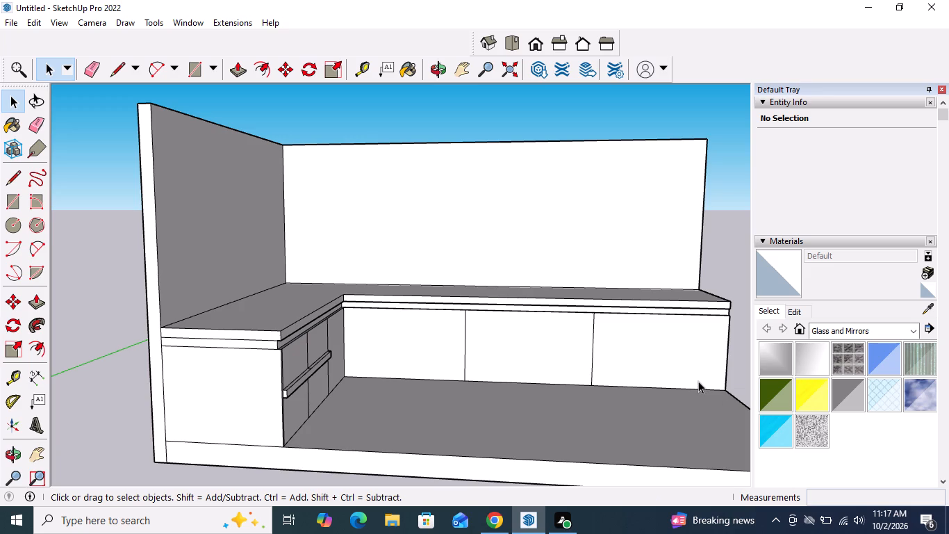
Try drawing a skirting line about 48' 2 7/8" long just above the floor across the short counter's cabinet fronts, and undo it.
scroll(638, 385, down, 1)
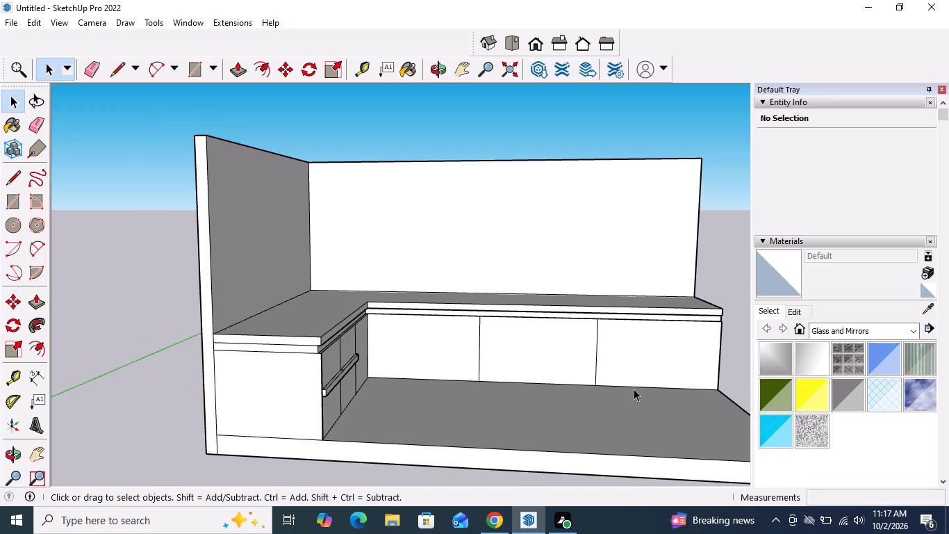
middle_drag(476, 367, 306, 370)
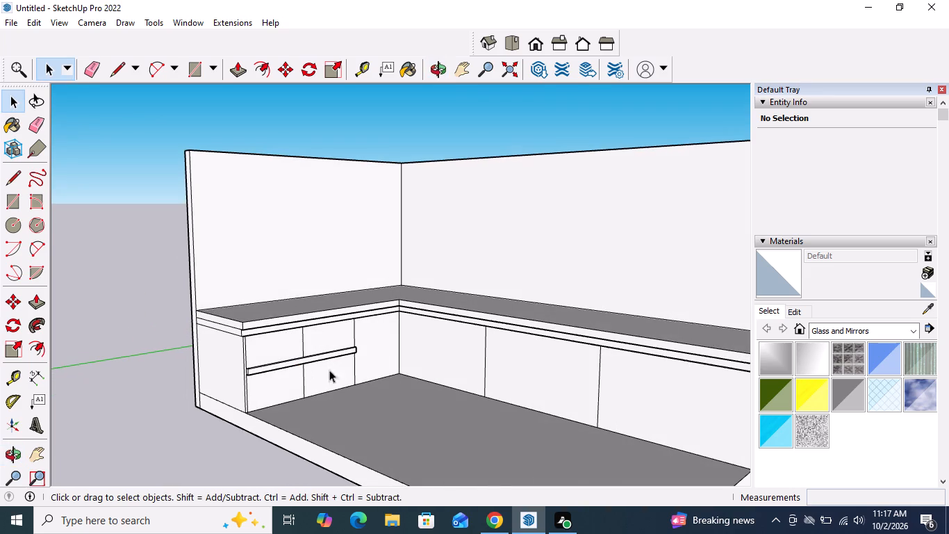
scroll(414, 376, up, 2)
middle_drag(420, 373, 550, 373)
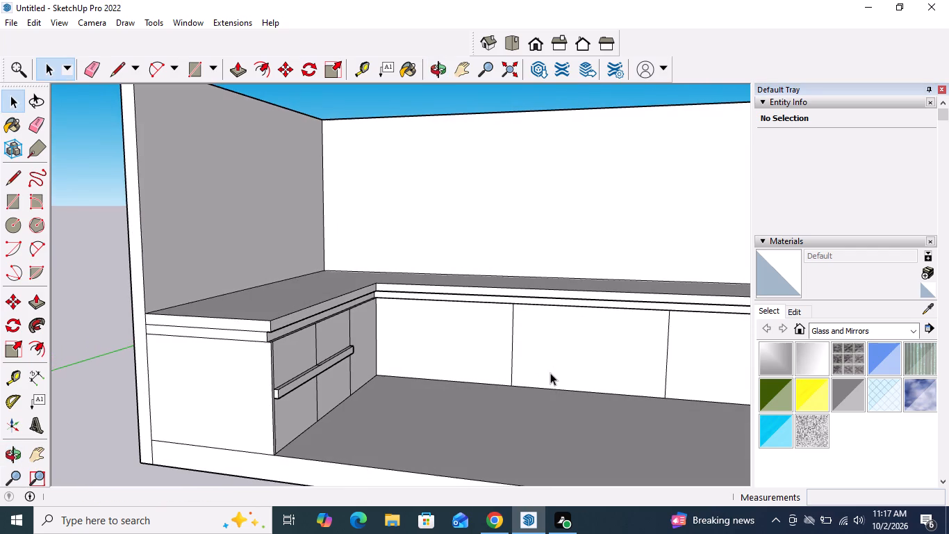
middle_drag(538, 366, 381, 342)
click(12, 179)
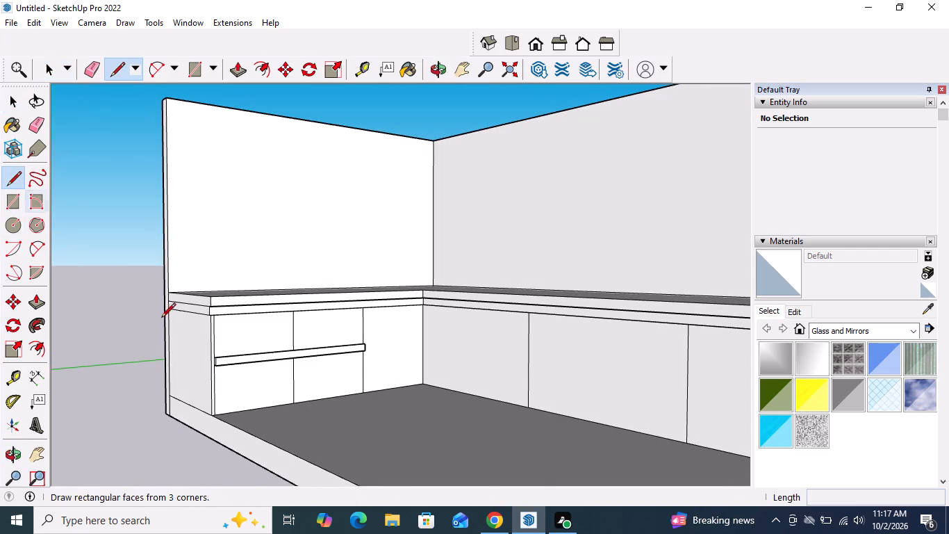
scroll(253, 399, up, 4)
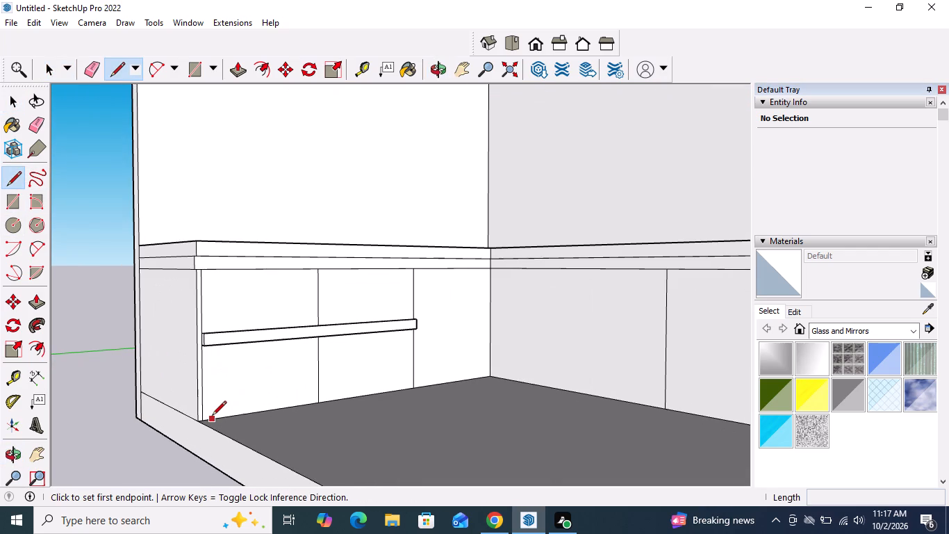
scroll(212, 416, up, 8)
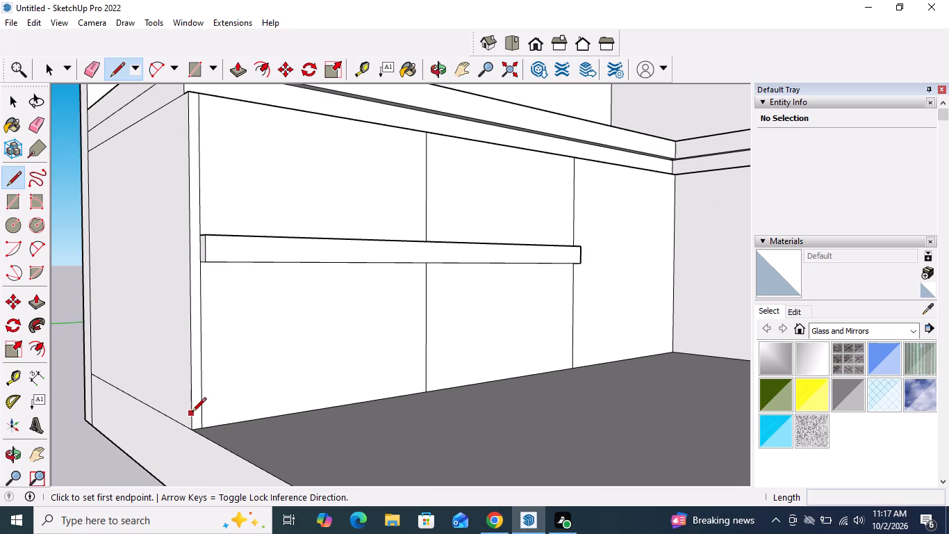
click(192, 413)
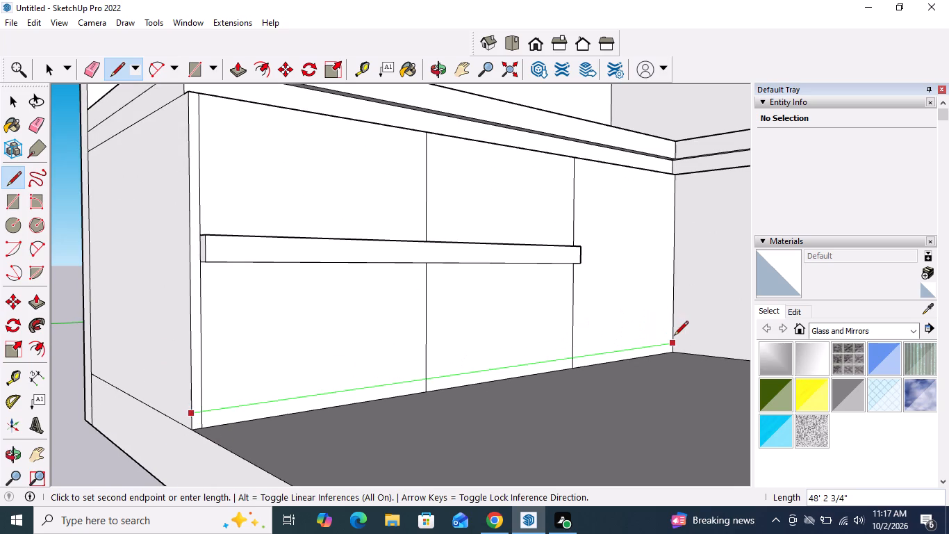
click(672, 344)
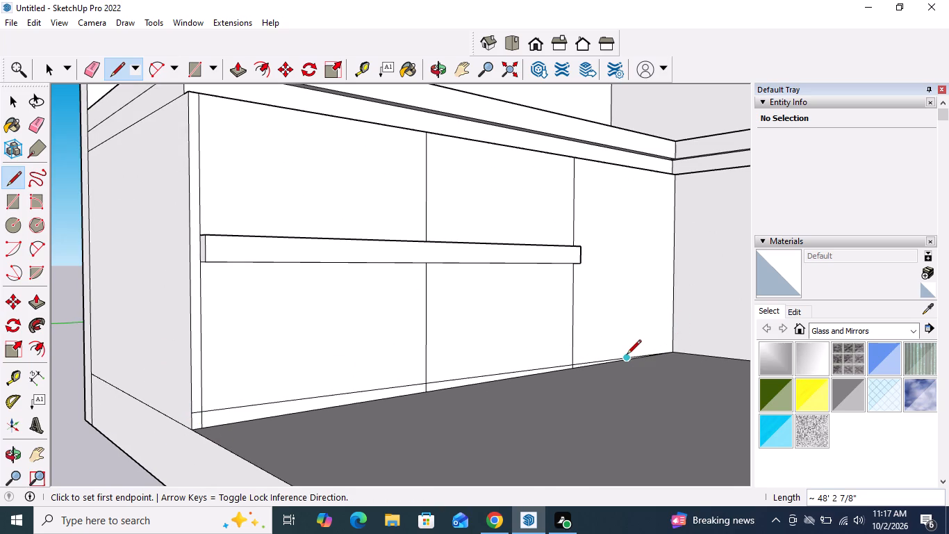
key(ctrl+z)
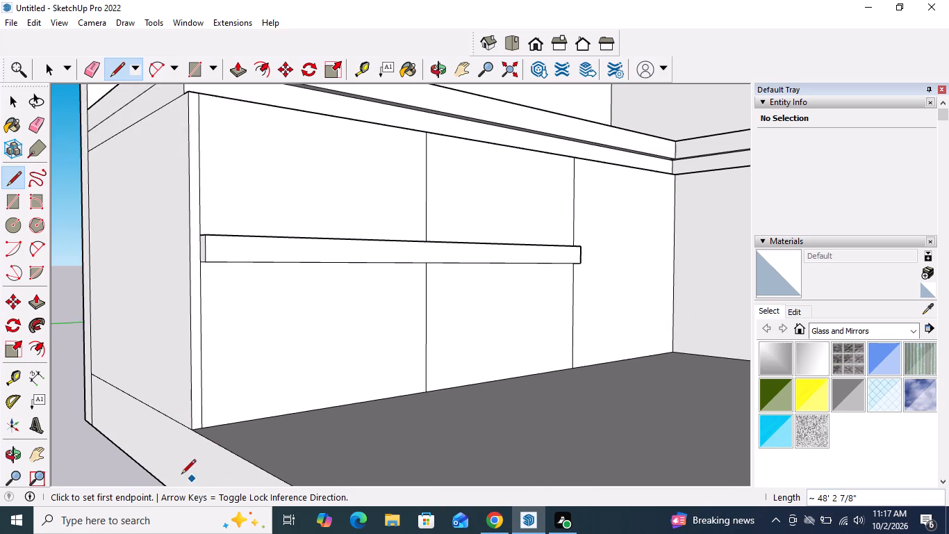
Draw a skirting line about 48' 2 3/4" long just above the floor, from the short counter's open-end edge to the inner corner edge.
click(193, 416)
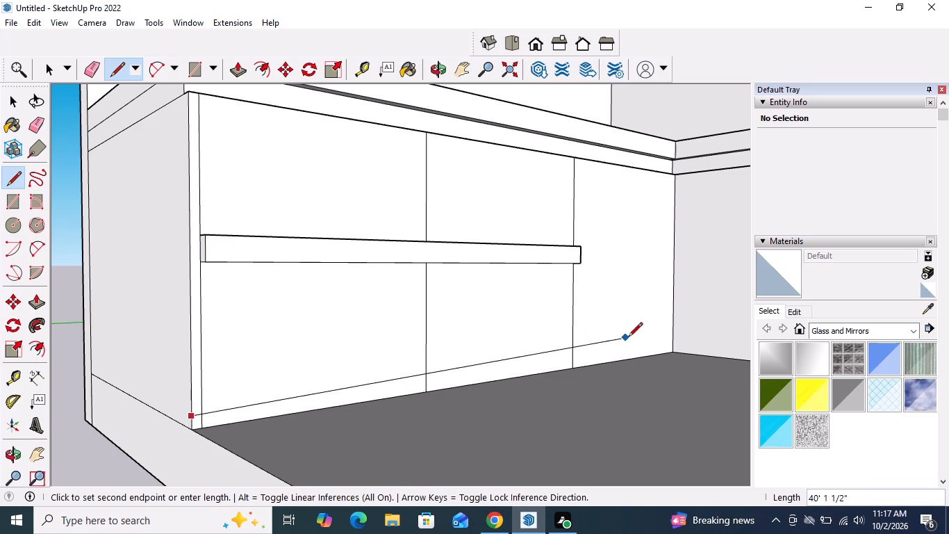
click(671, 343)
Continue the skirting line about 90' 1 1/2" along the long counter's front, from the inner corner to its far-end edge.
scroll(295, 386, down, 1)
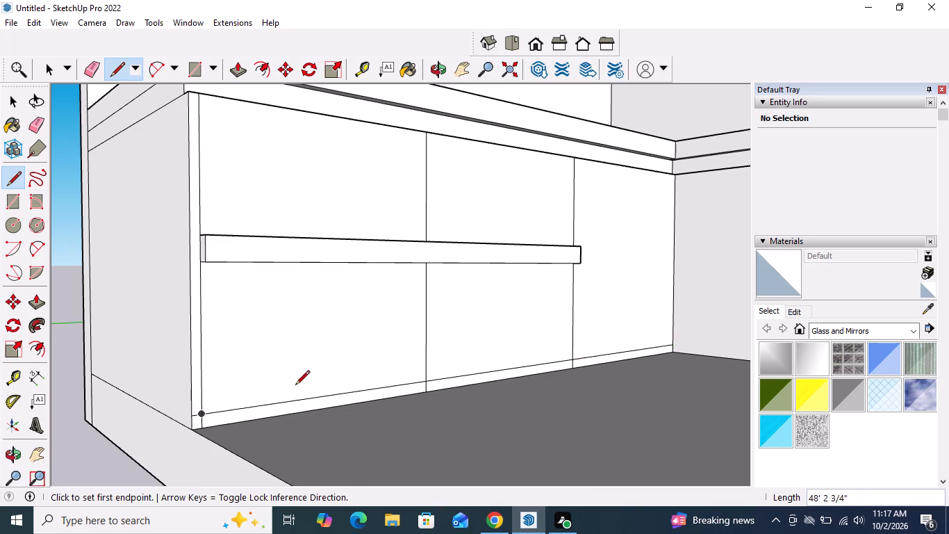
scroll(295, 386, down, 8)
middle_drag(308, 387, 510, 389)
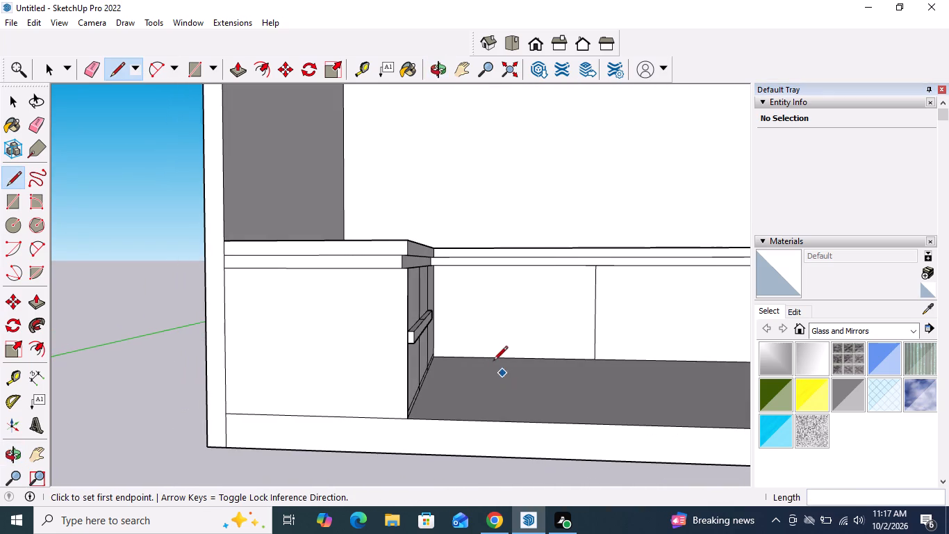
scroll(474, 348, up, 13)
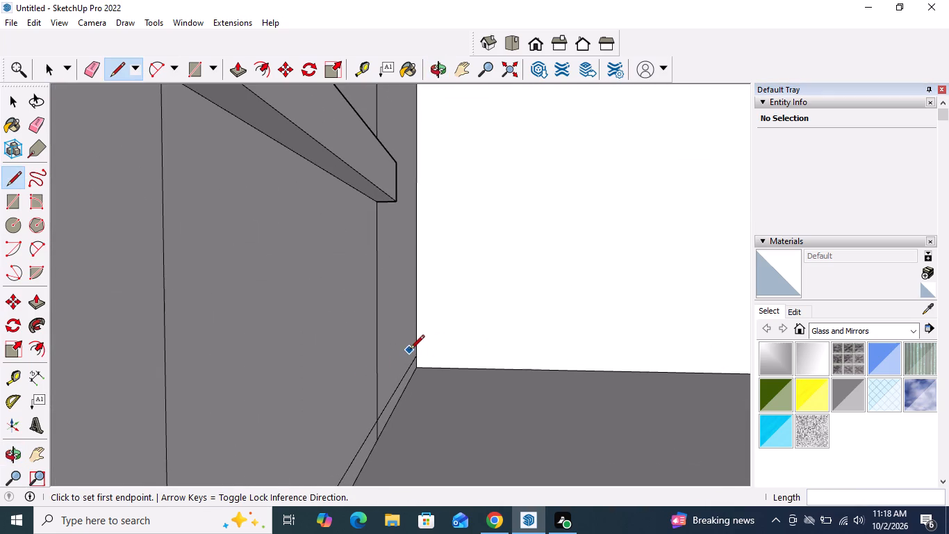
click(417, 355)
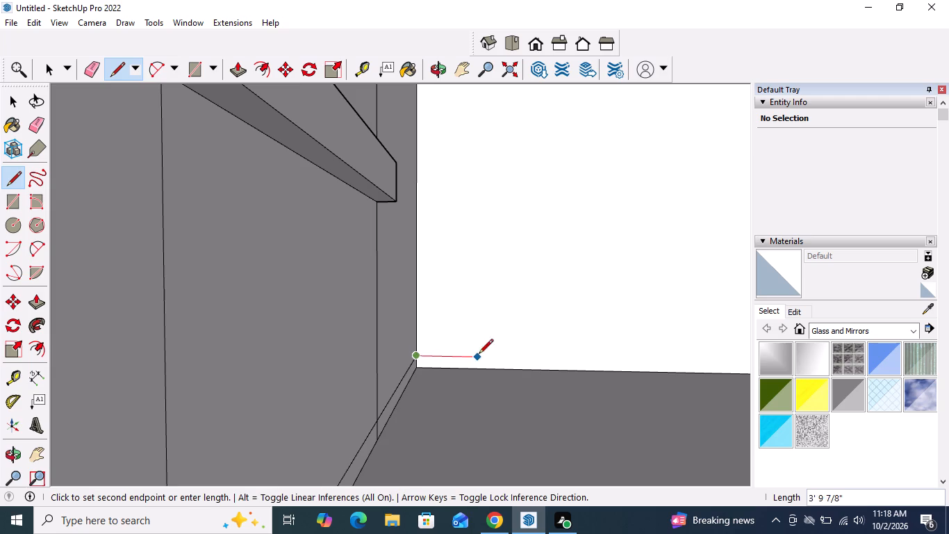
scroll(349, 396, down, 19)
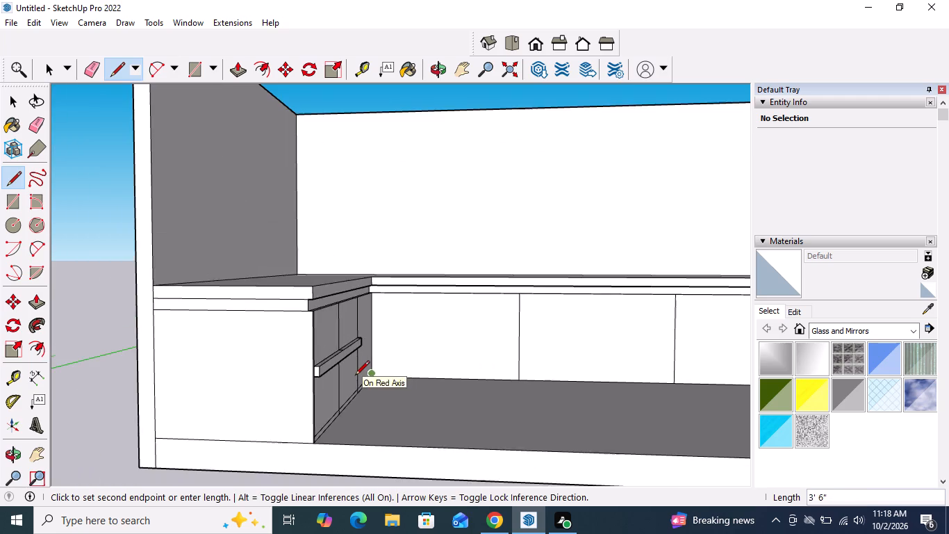
scroll(355, 376, down, 3)
scroll(725, 376, up, 2)
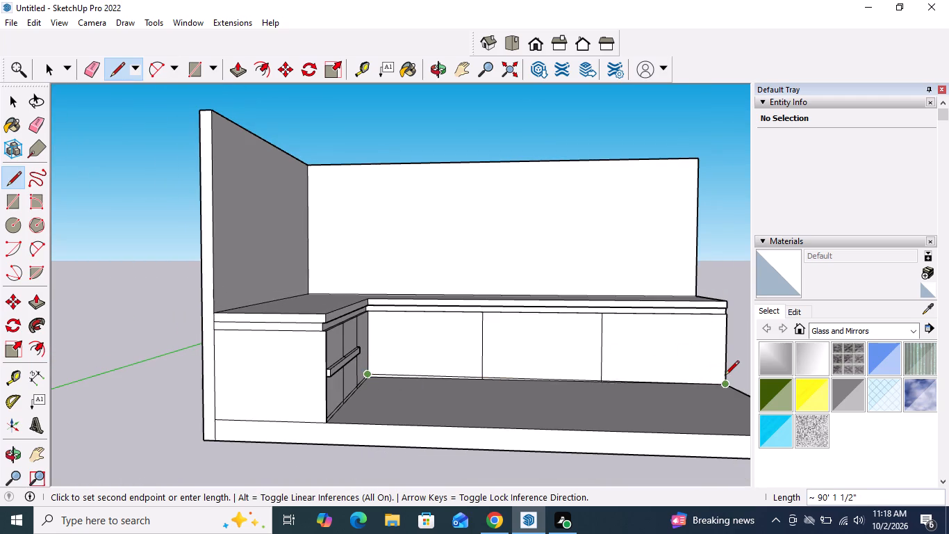
scroll(725, 376, up, 11)
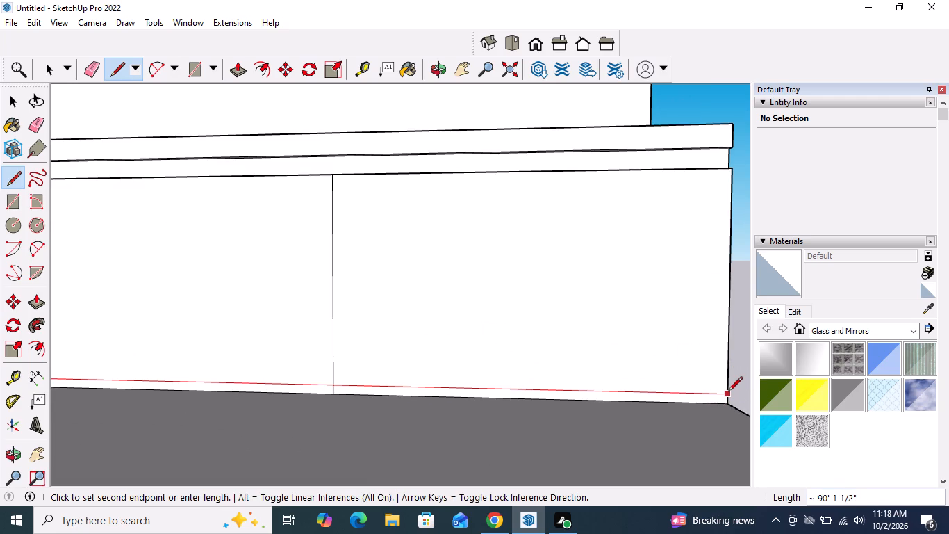
click(728, 392)
key(space)
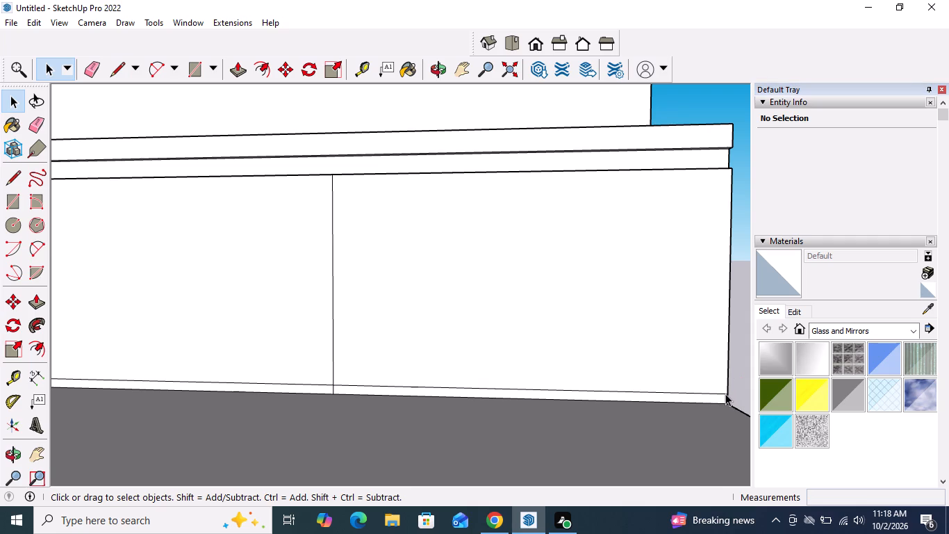
Erase the short vertical divider segments below the skirting line on the short counter's cabinet fronts.
scroll(572, 380, down, 9)
scroll(620, 332, down, 2)
middle_drag(612, 330, 472, 355)
click(32, 125)
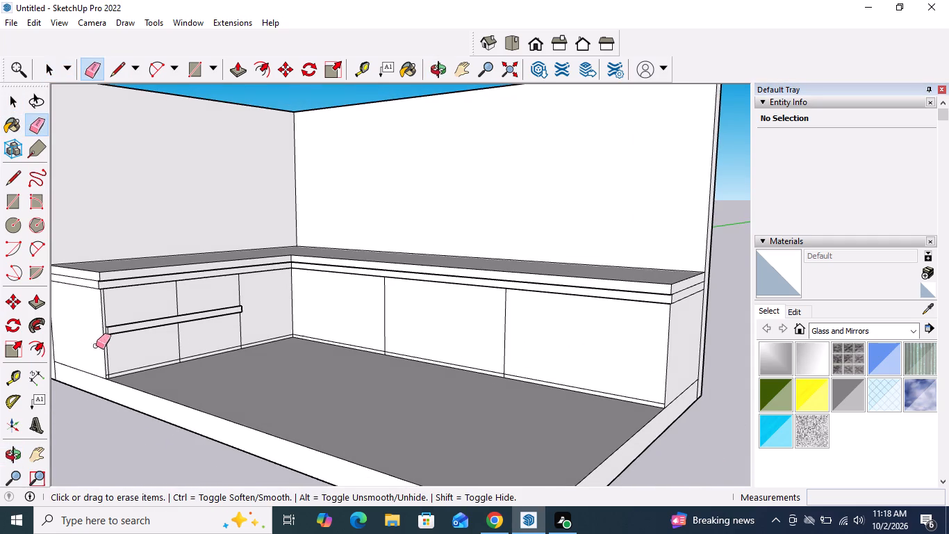
scroll(97, 348, up, 20)
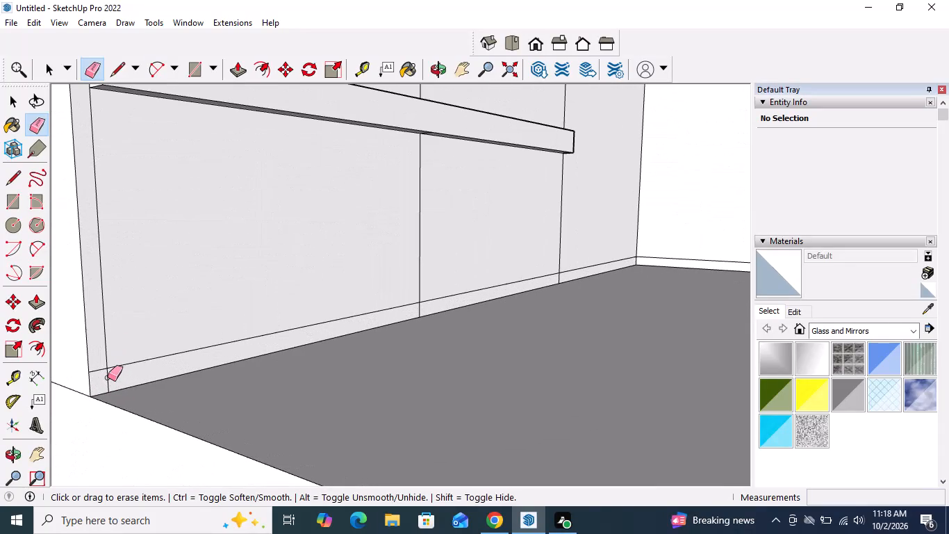
click(108, 377)
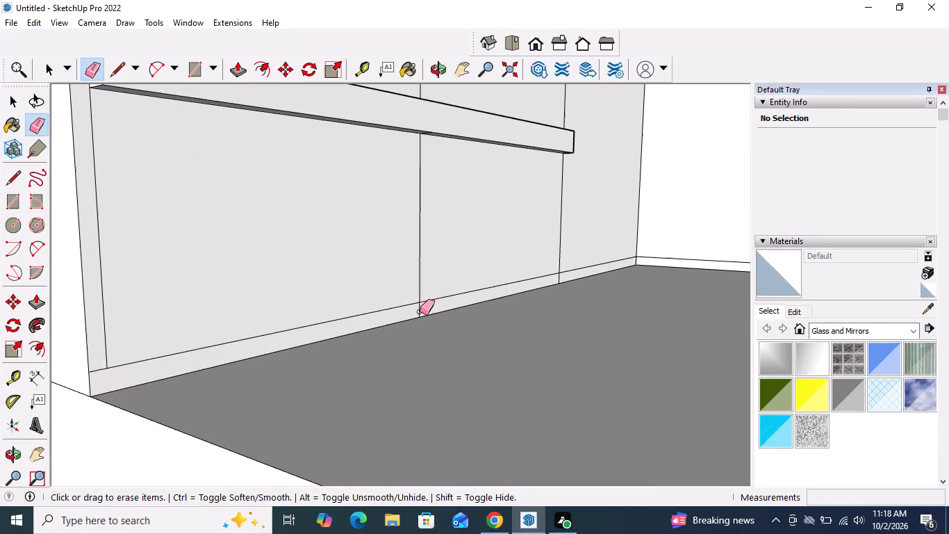
click(420, 311)
scroll(327, 401, down, 5)
scroll(556, 288, up, 9)
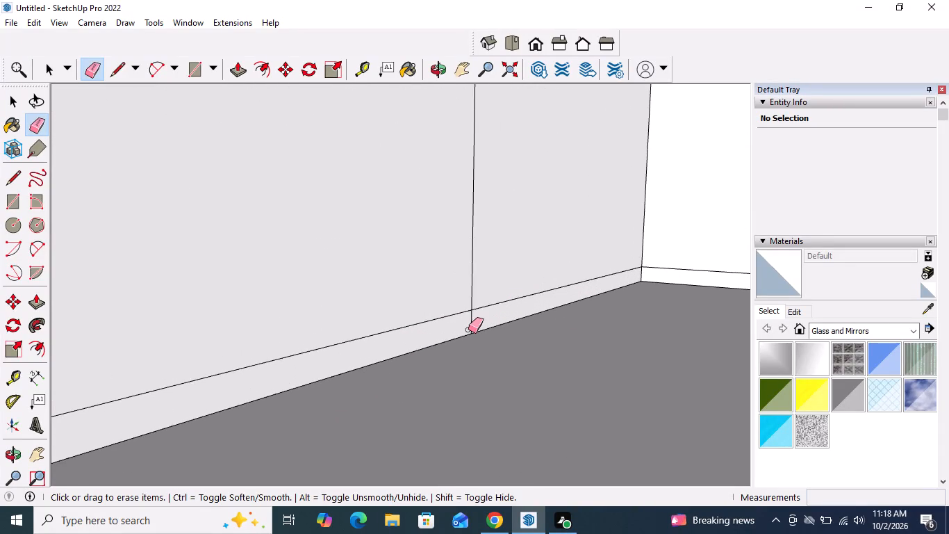
scroll(468, 330, up, 3)
click(473, 322)
scroll(441, 342, down, 7)
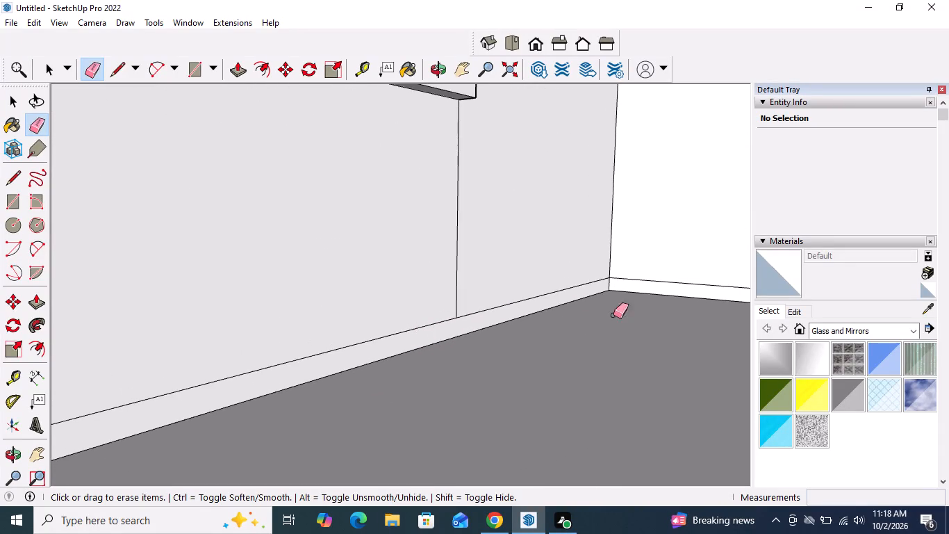
Erase the two vertical divider segments below the skirting line on the long counter's front.
scroll(449, 266, down, 10)
middle_drag(458, 303, 591, 328)
scroll(566, 311, down, 15)
scroll(513, 281, up, 11)
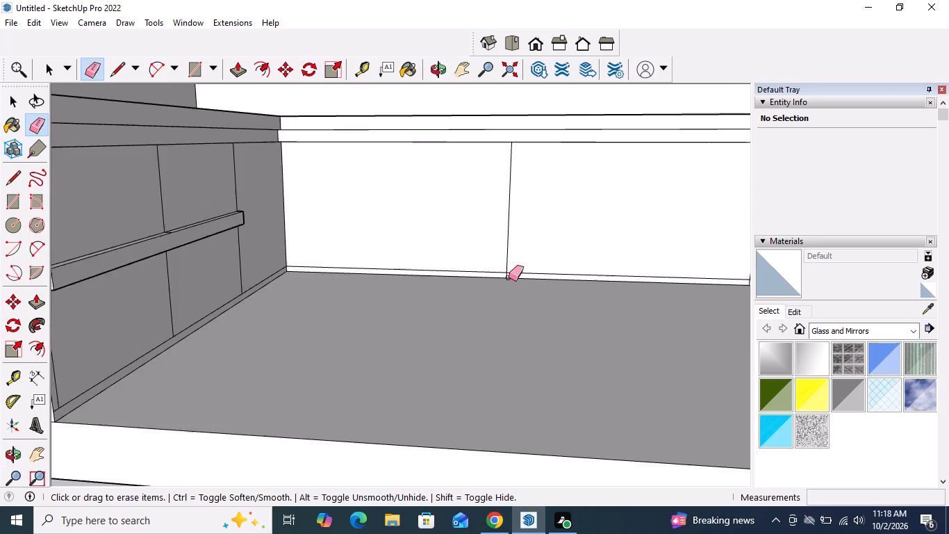
scroll(509, 277, up, 13)
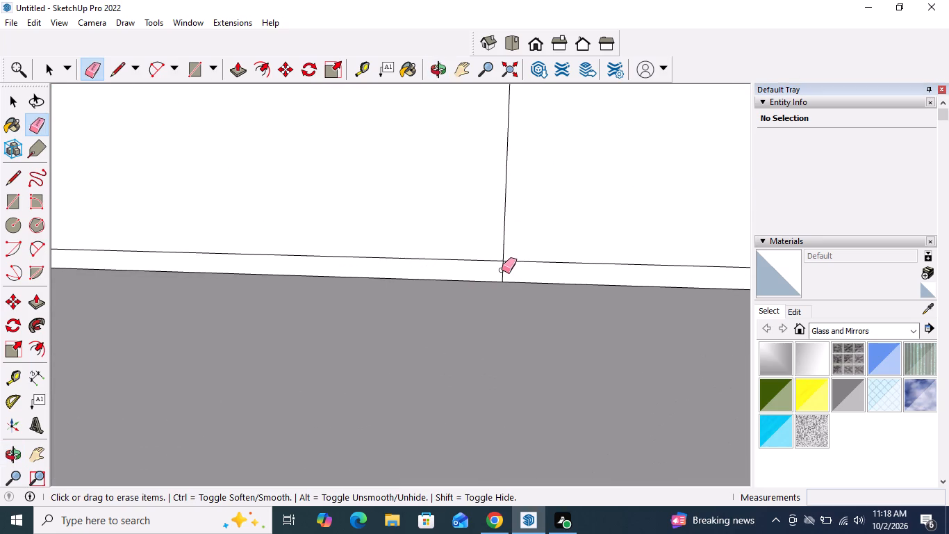
click(504, 273)
click(503, 273)
scroll(371, 268, down, 19)
scroll(465, 264, up, 7)
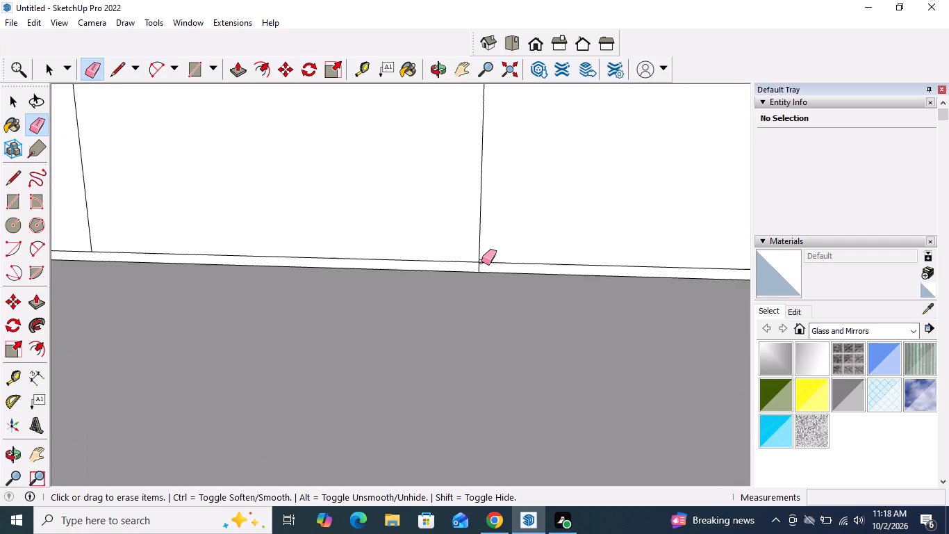
scroll(481, 261, up, 12)
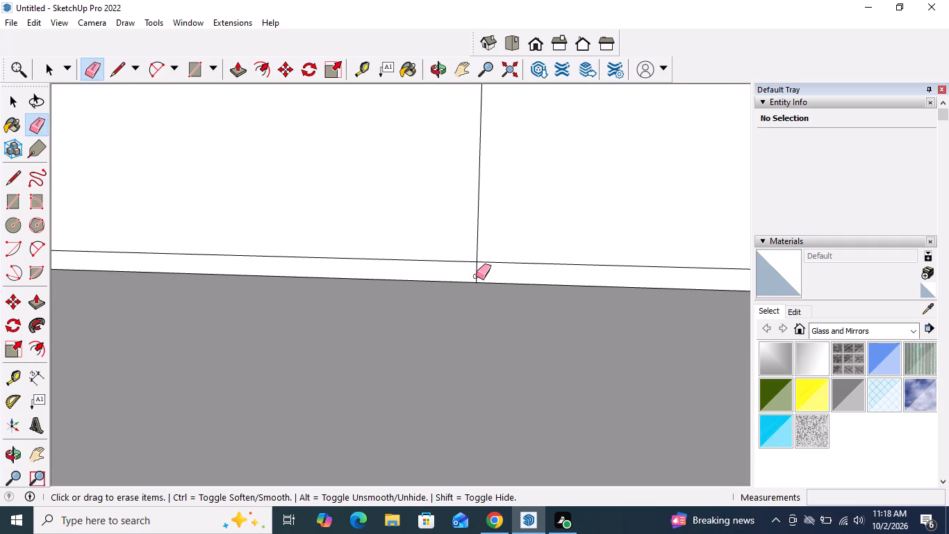
click(476, 276)
scroll(467, 264, down, 17)
scroll(465, 267, down, 4)
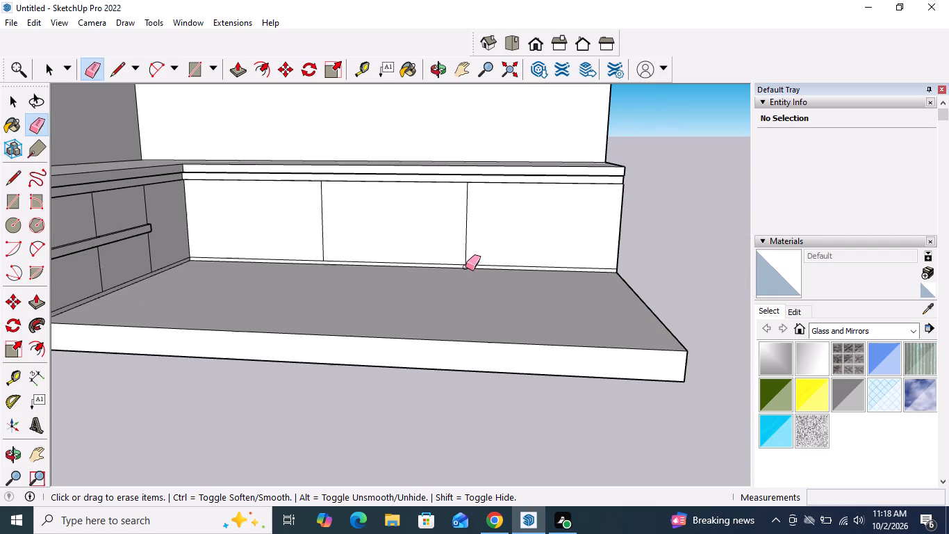
key(space)
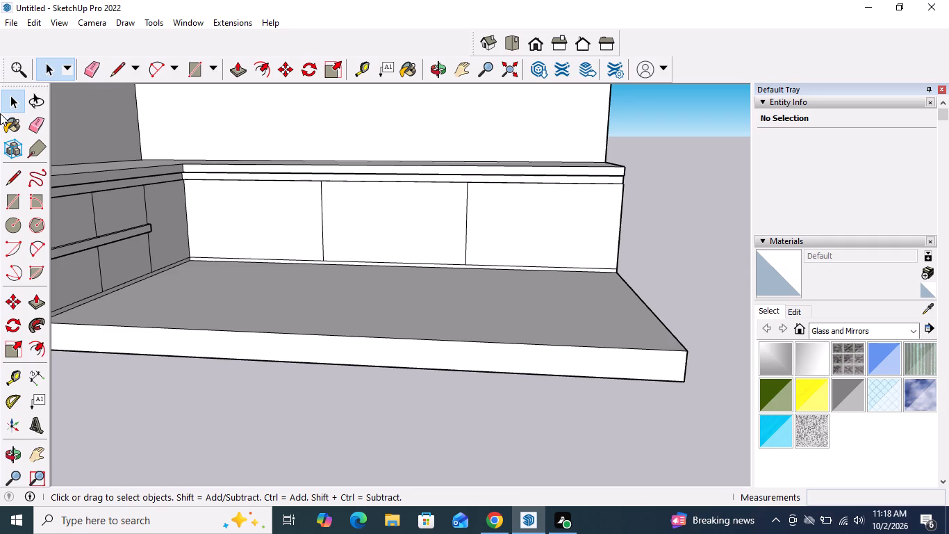
Split the long counter's two outer cabinet fronts in half with vertical lines about 16' 9 1/16" long above the skirting.
click(14, 180)
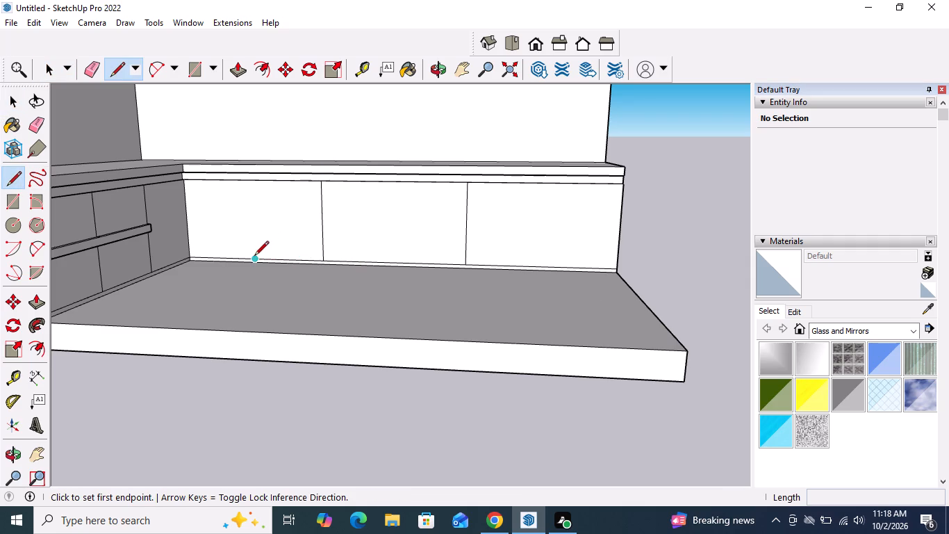
click(254, 257)
click(256, 180)
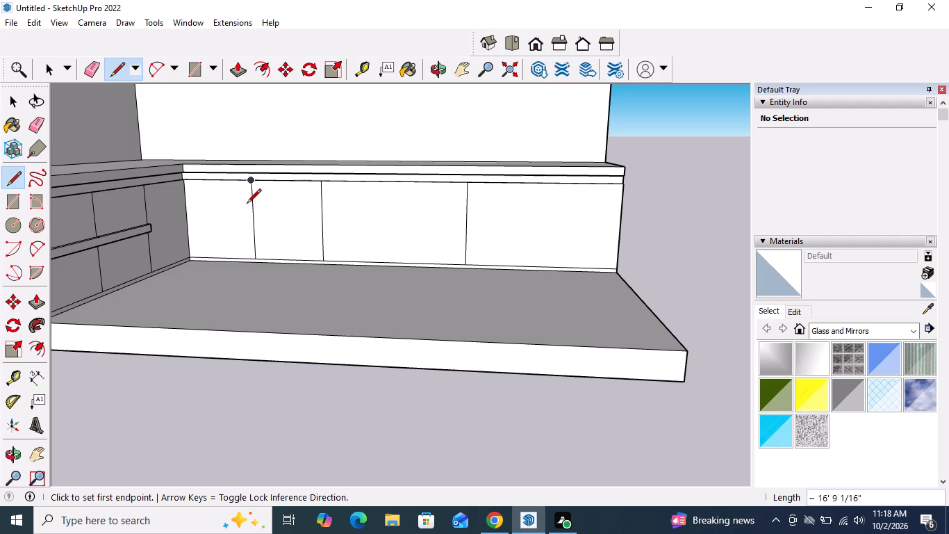
click(540, 268)
click(544, 186)
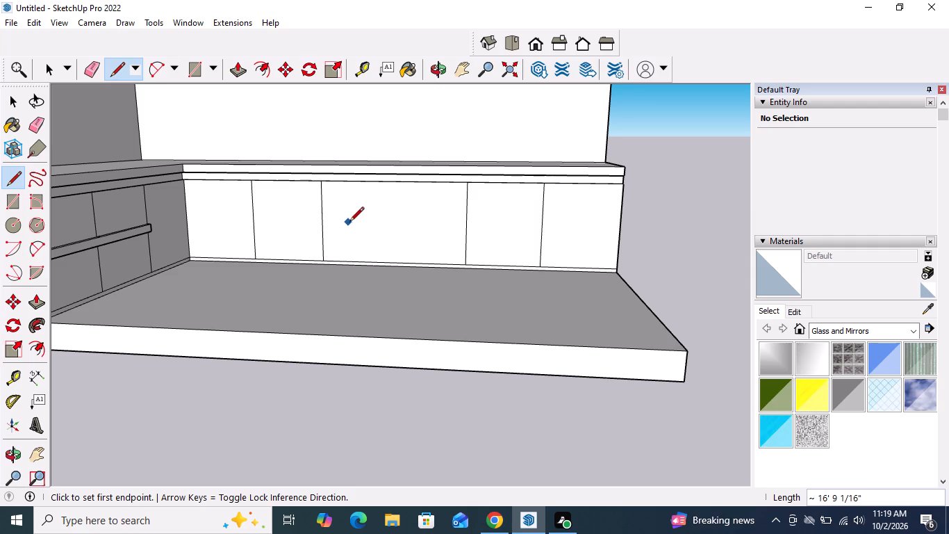
Draw two horizontal lines about 30' 1/2" long and 1' 11/16" apart across the upper part of the long counter's middle front.
scroll(354, 225, down, 2)
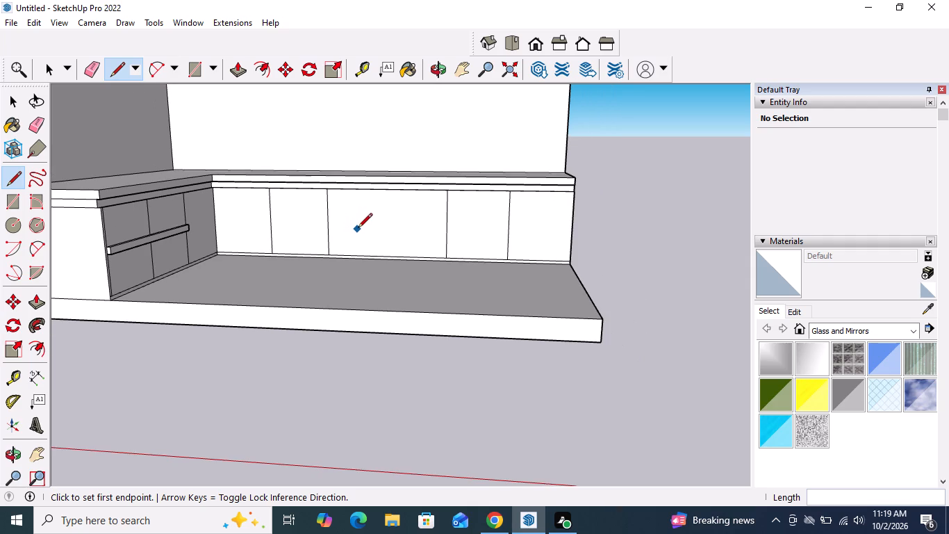
scroll(353, 222, up, 4)
scroll(311, 179, up, 4)
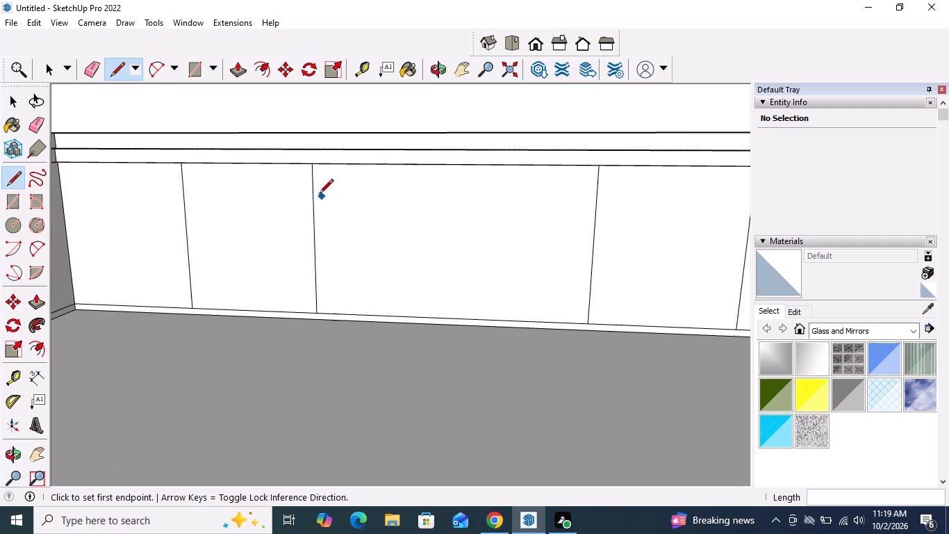
click(315, 189)
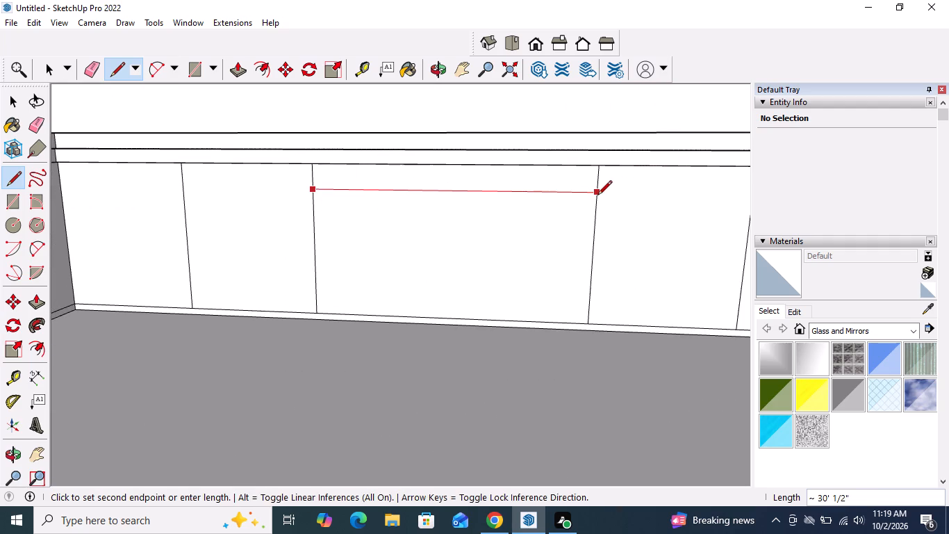
click(597, 196)
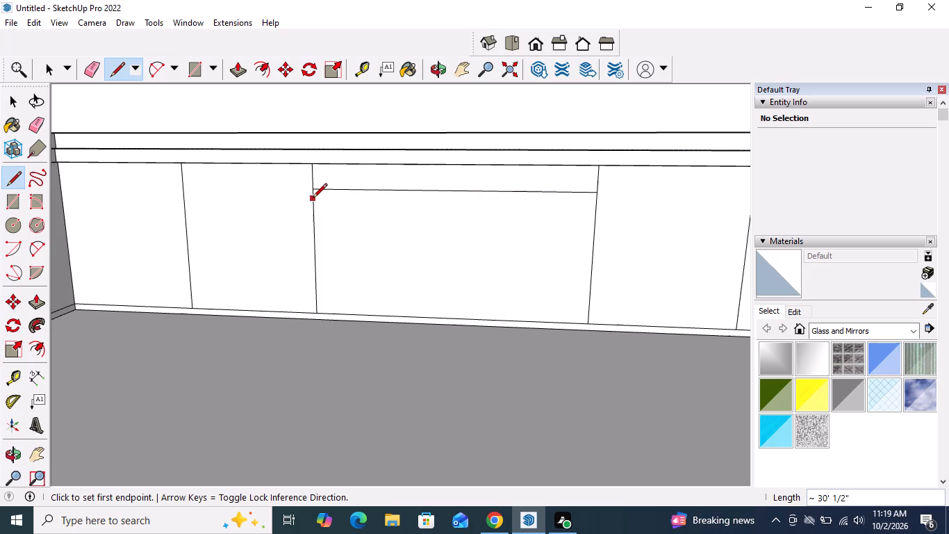
drag(313, 197, 322, 197)
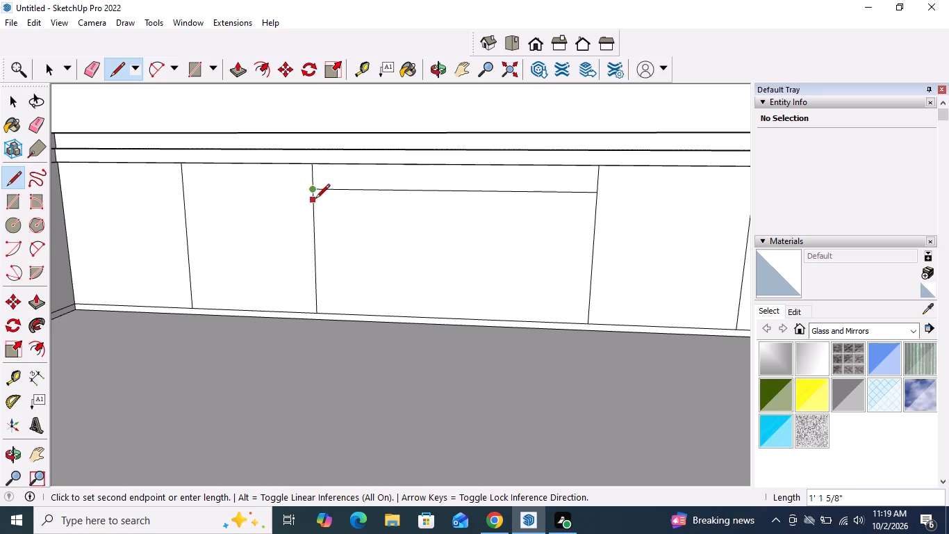
click(315, 199)
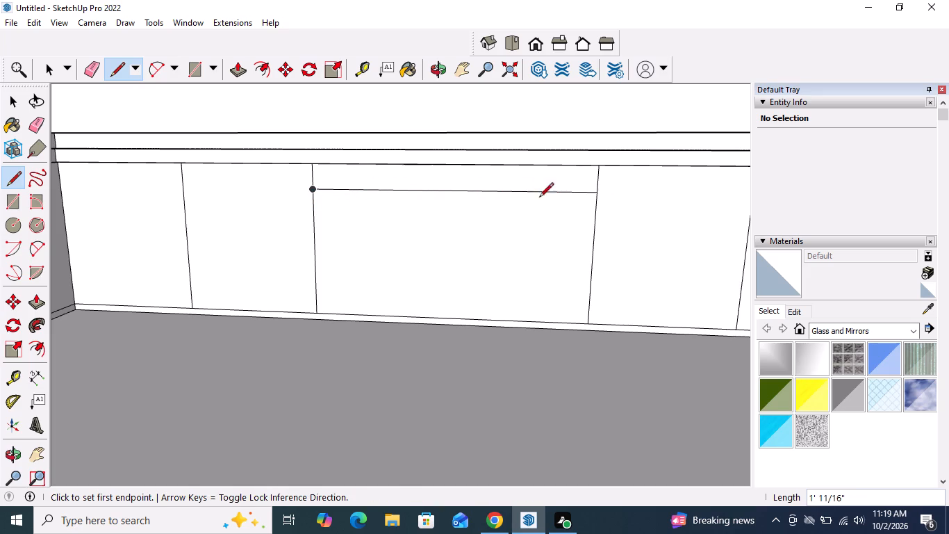
key(space)
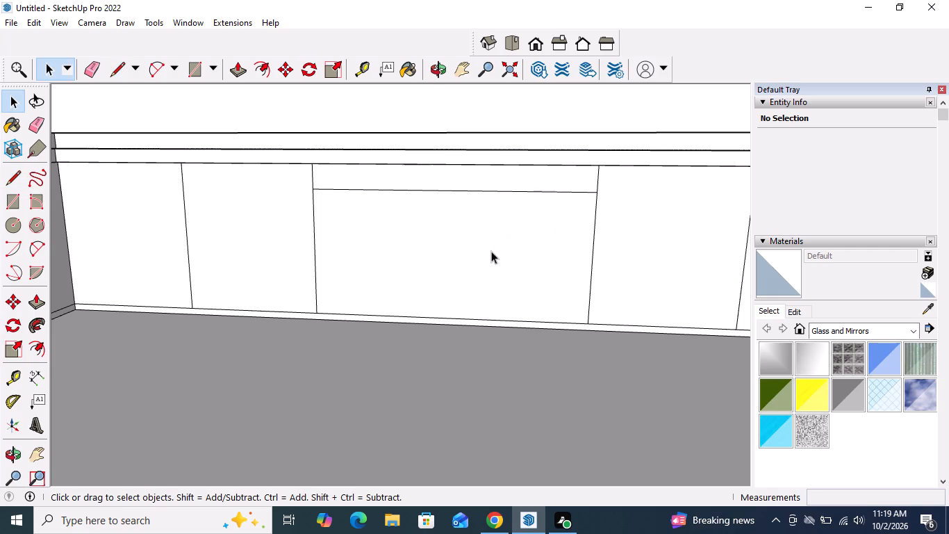
click(9, 175)
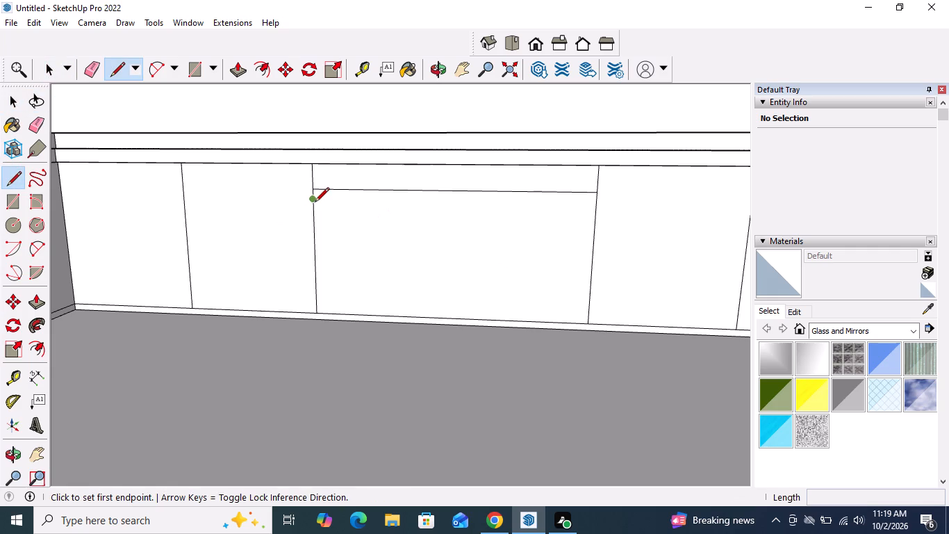
click(313, 200)
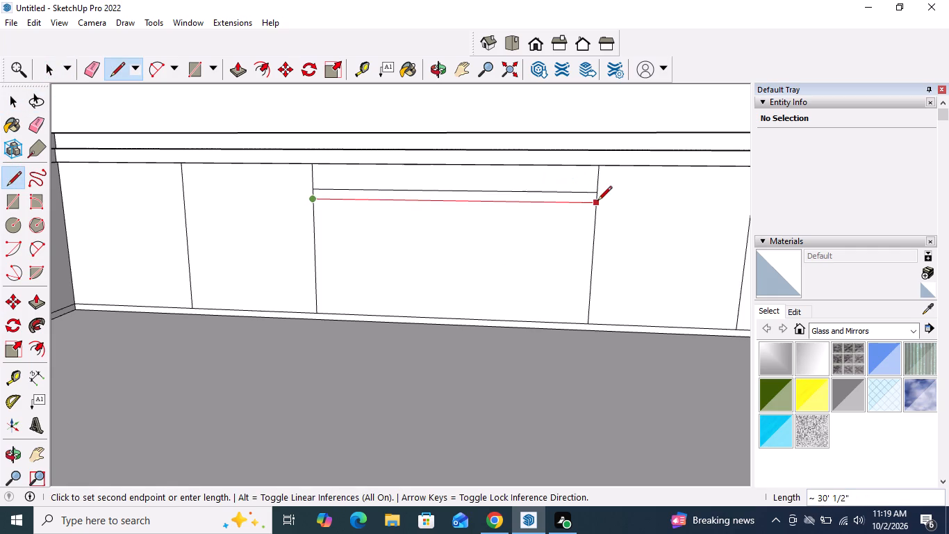
click(597, 202)
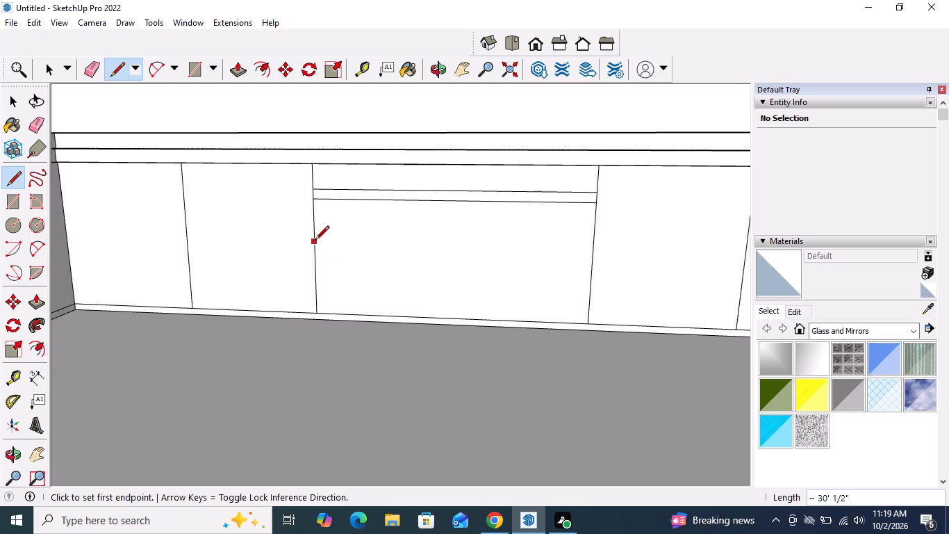
Draw a second pair of closely spaced horizontal lines, about 30' 1/2" long, across the middle front below the first pair.
click(315, 241)
click(593, 250)
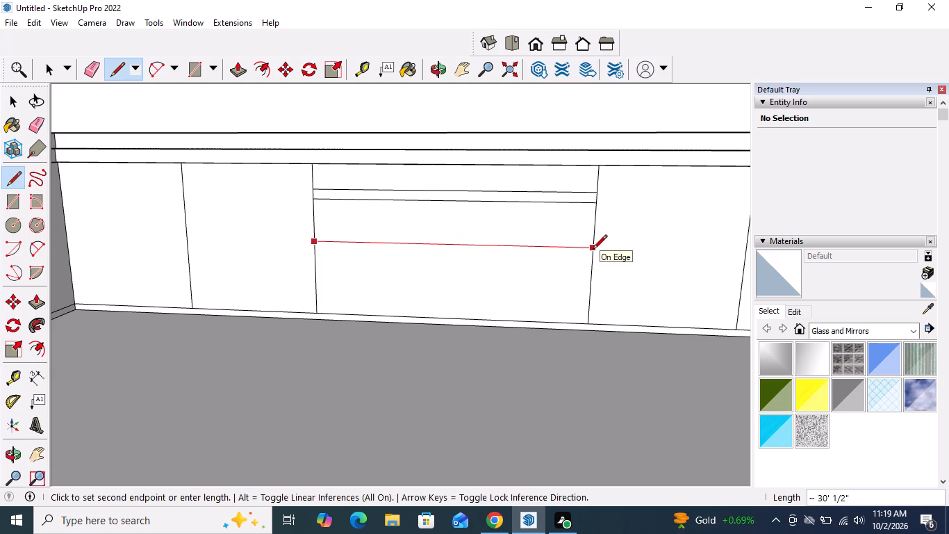
click(314, 250)
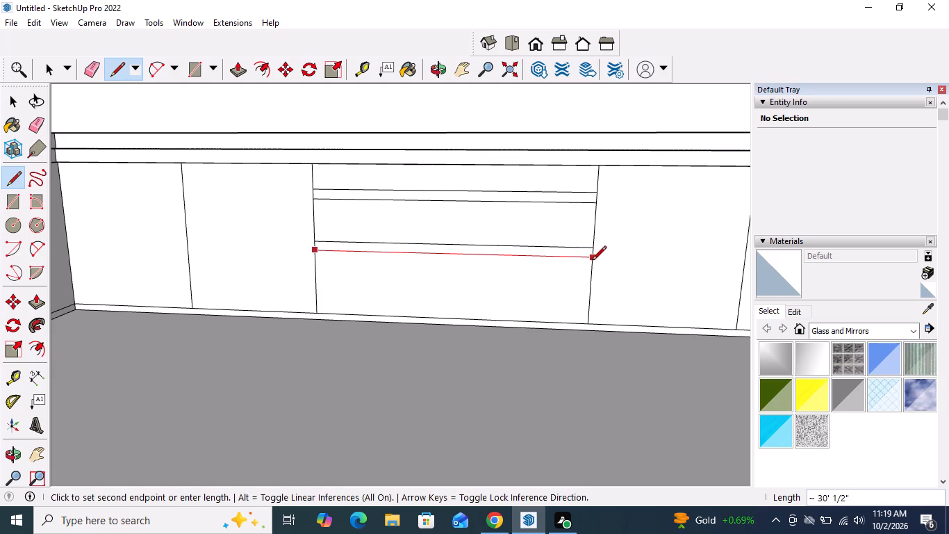
click(592, 261)
key(space)
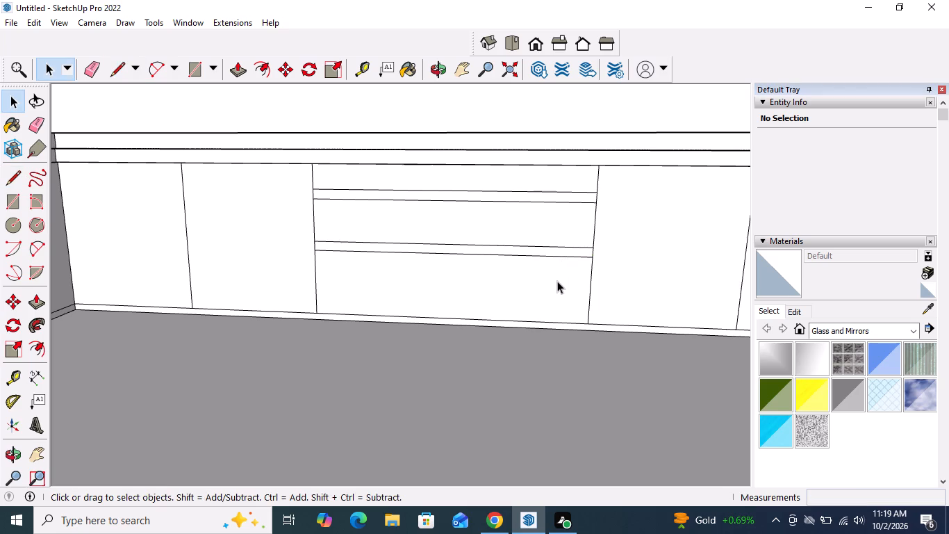
Push/Pull the two narrow strips on the long counter's middle front outward by 11 1/2" as drawer handles.
scroll(539, 270, down, 8)
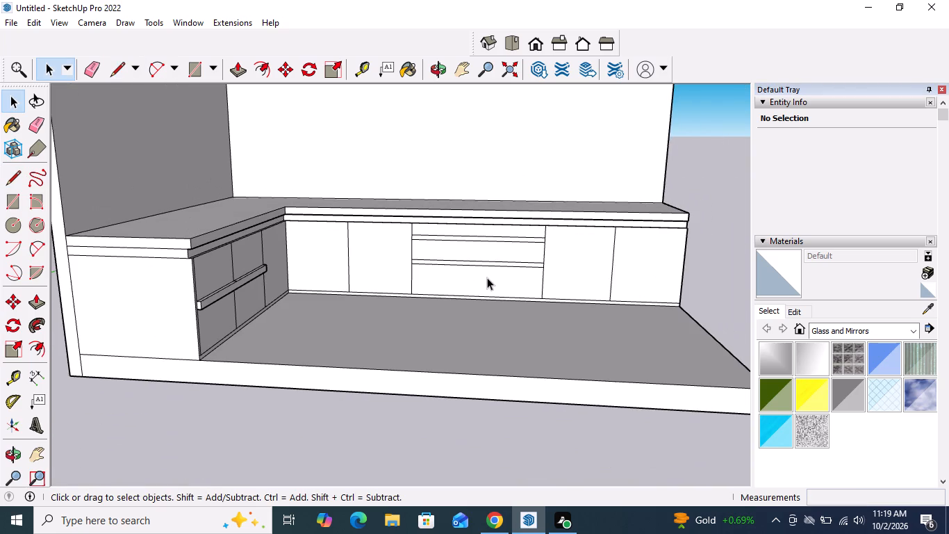
scroll(493, 264, up, 4)
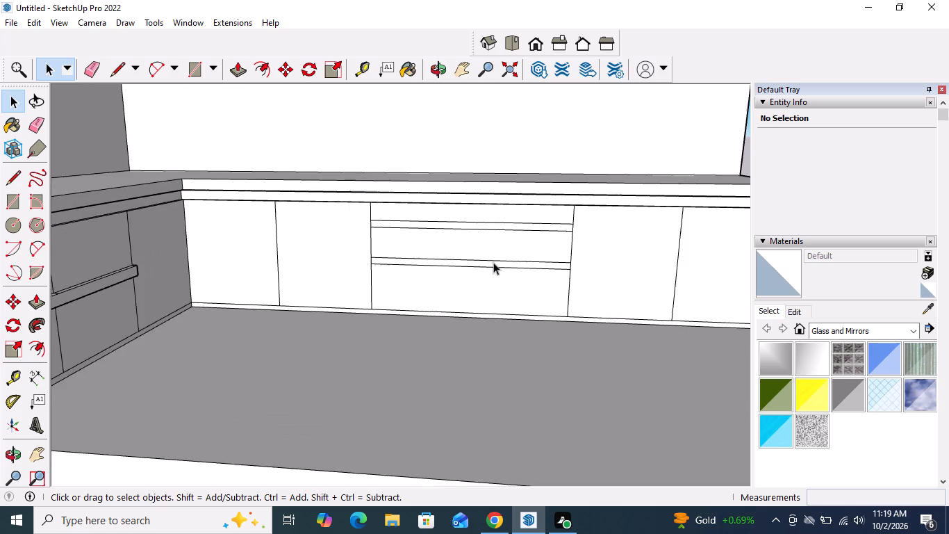
scroll(493, 262, up, 2)
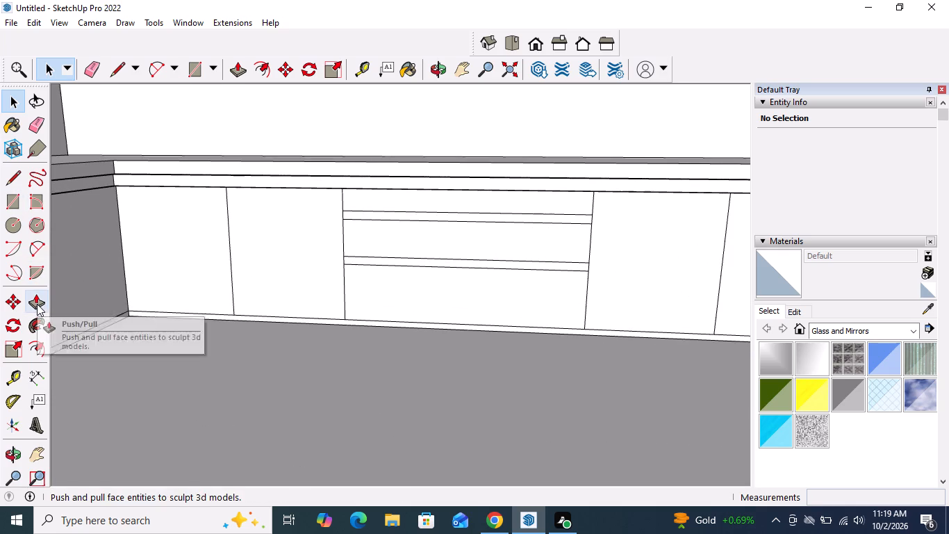
click(37, 304)
click(412, 259)
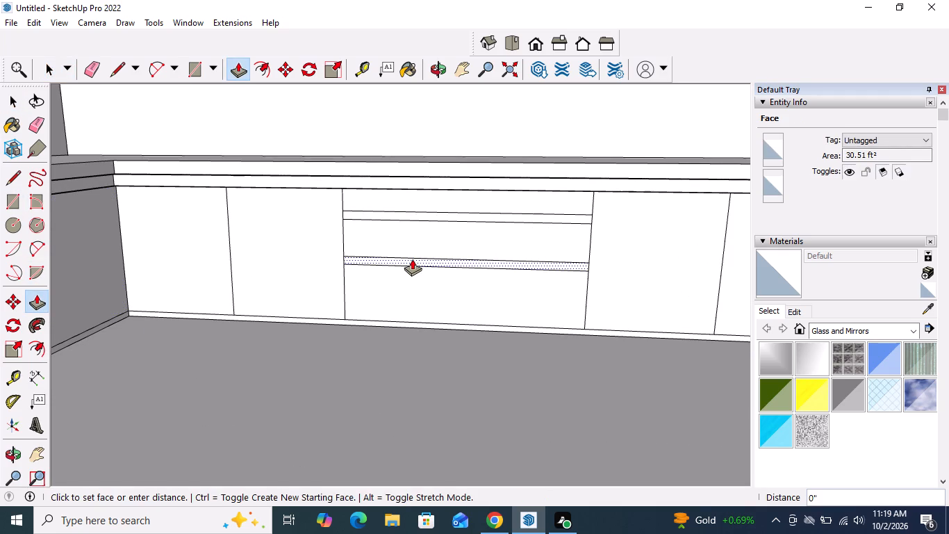
middle_drag(411, 261, 372, 375)
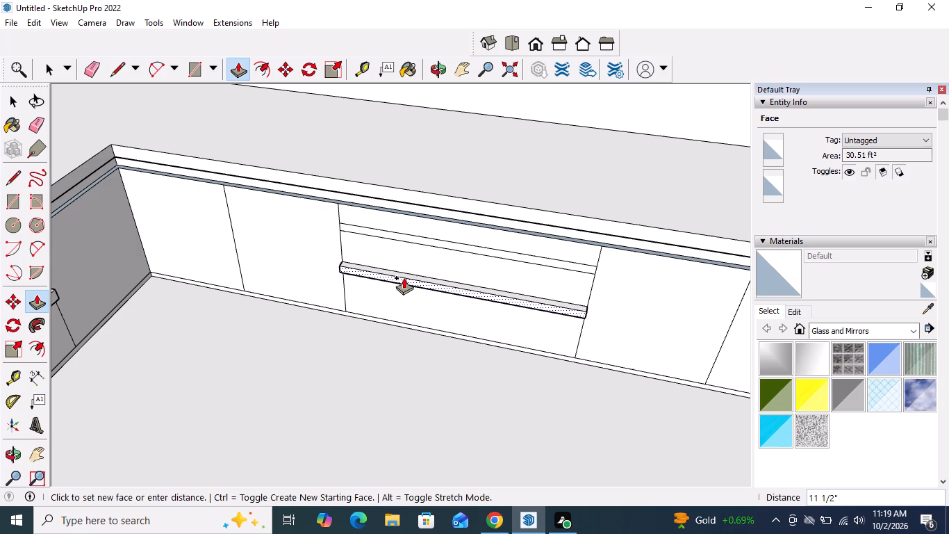
click(404, 277)
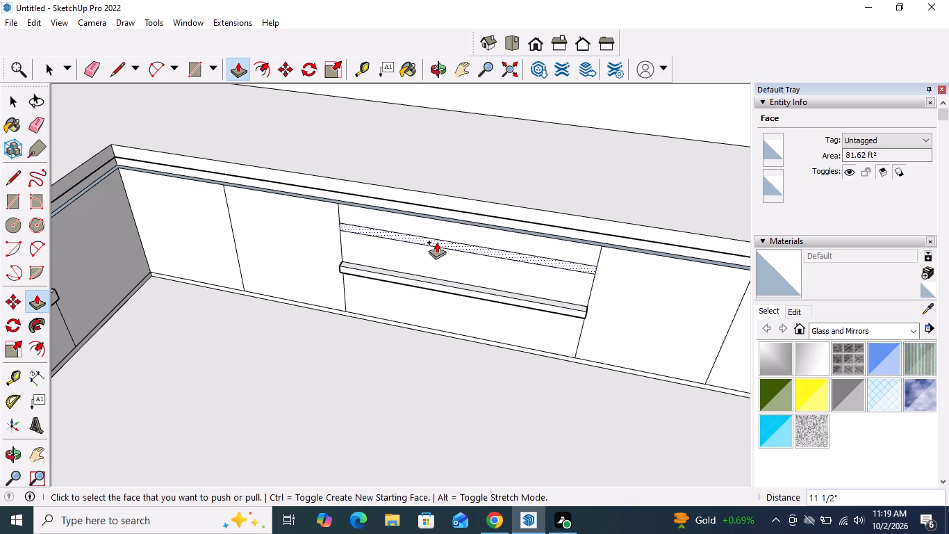
double_click(436, 242)
key(space)
scroll(413, 291, down, 4)
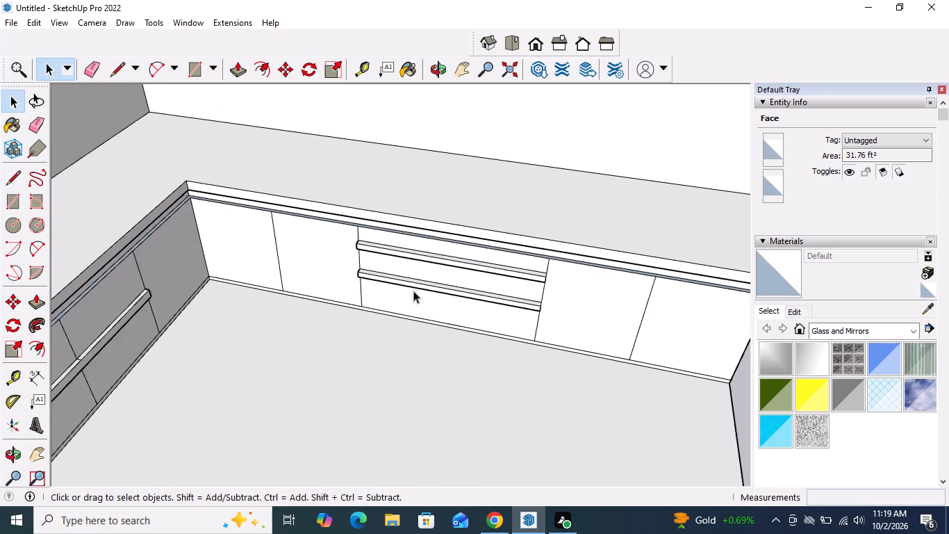
scroll(413, 286, down, 4)
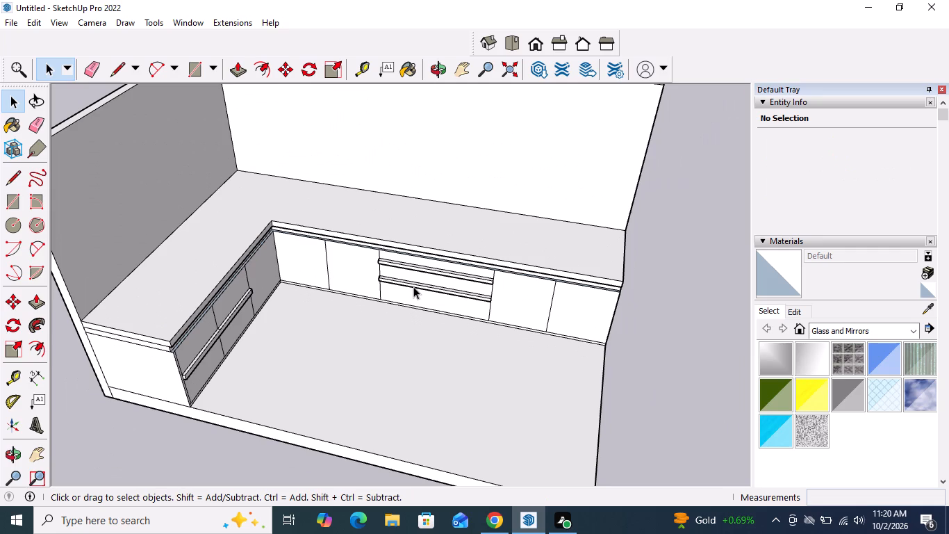
Push/Pull the top face of the two walls upward by about 5' 6 11/16".
scroll(415, 284, down, 3)
middle_drag(410, 314, 409, 197)
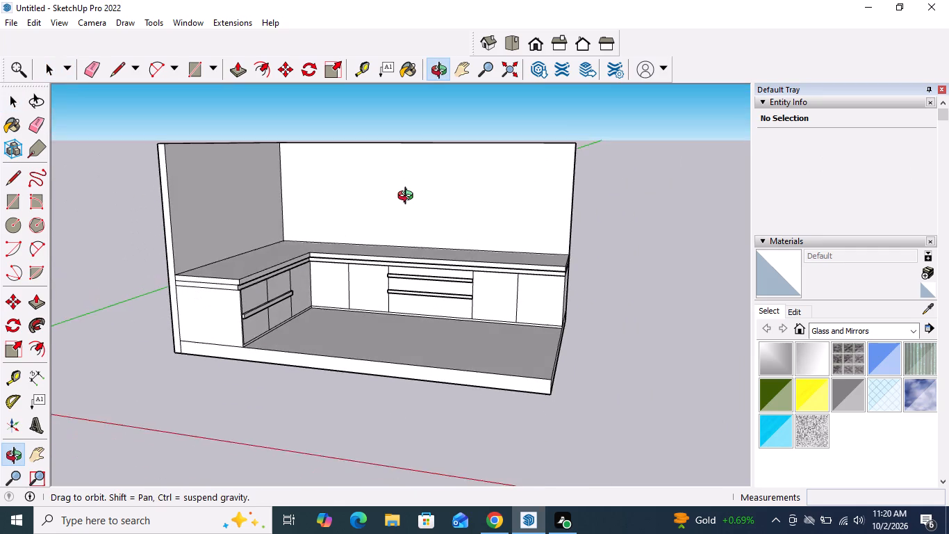
middle_drag(409, 197, 420, 197)
scroll(424, 264, down, 4)
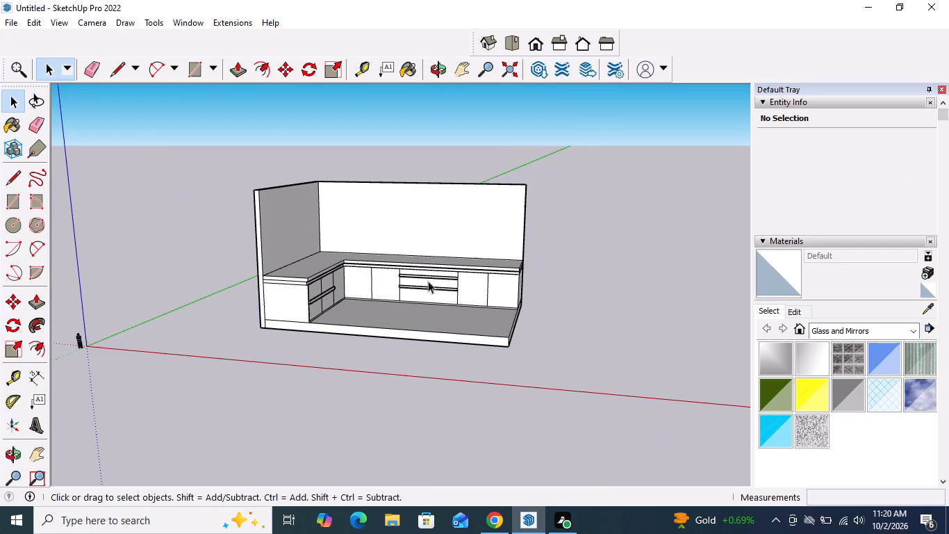
scroll(397, 236, up, 4)
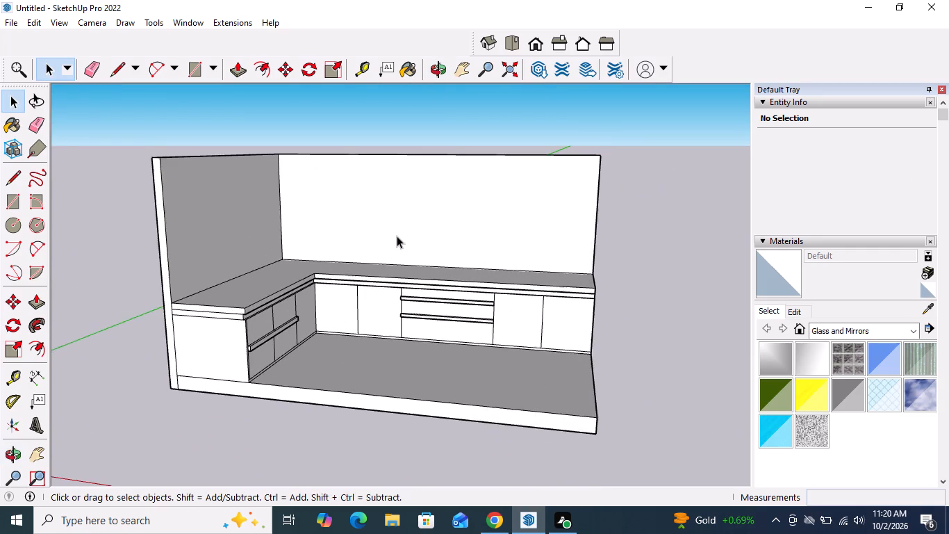
middle_drag(395, 218, 428, 341)
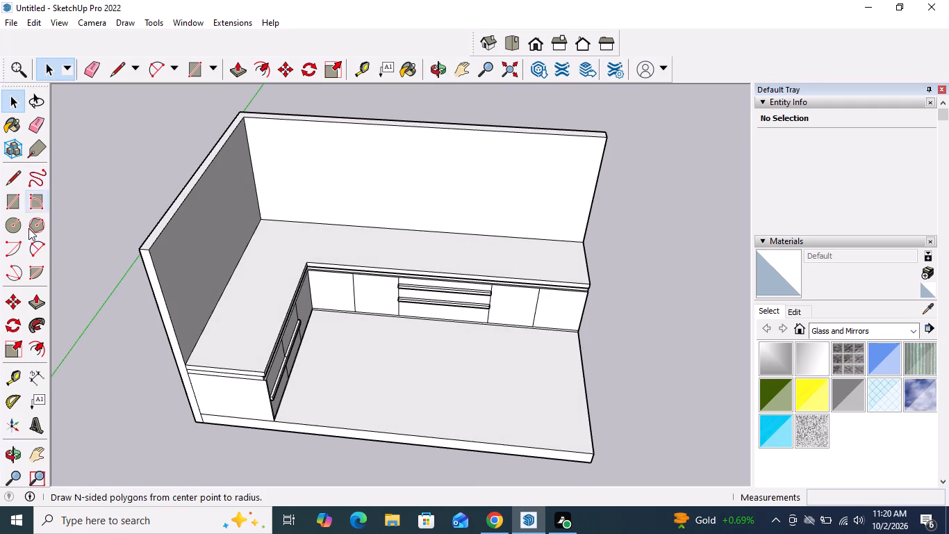
click(40, 306)
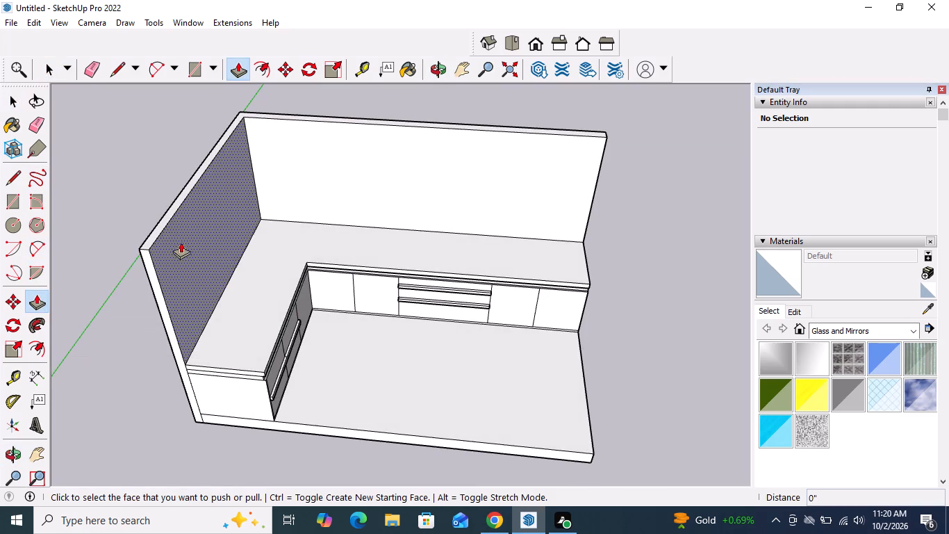
click(156, 225)
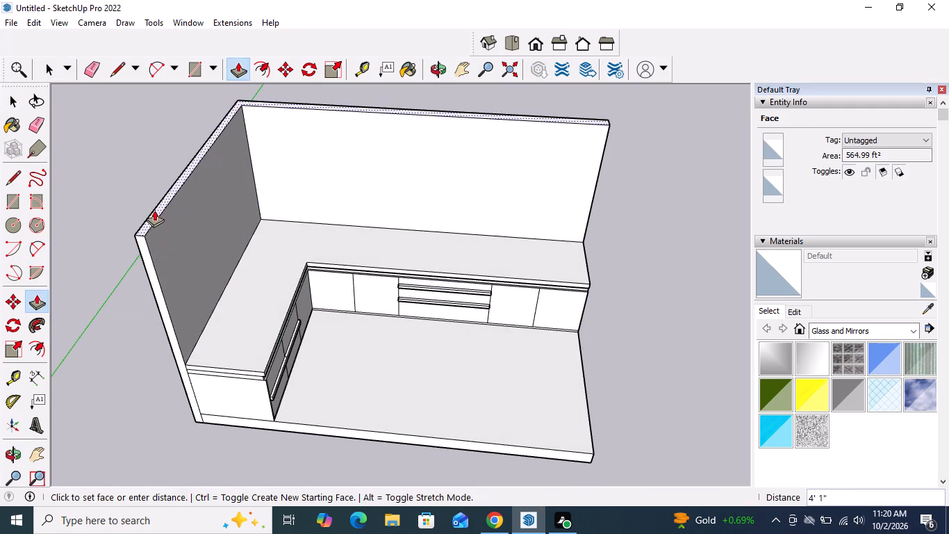
click(154, 205)
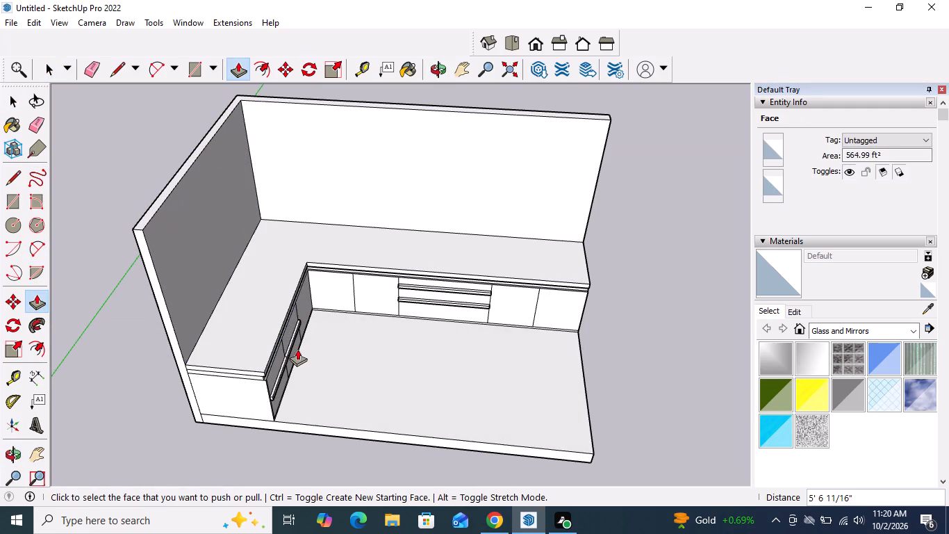
key(space)
Draw a horizontal line above the counter across both walls, about 112' 1 5/16" on the long wall and 70' 5 3/4" on the short wall.
scroll(299, 353, down, 5)
middle_drag(383, 369, 299, 243)
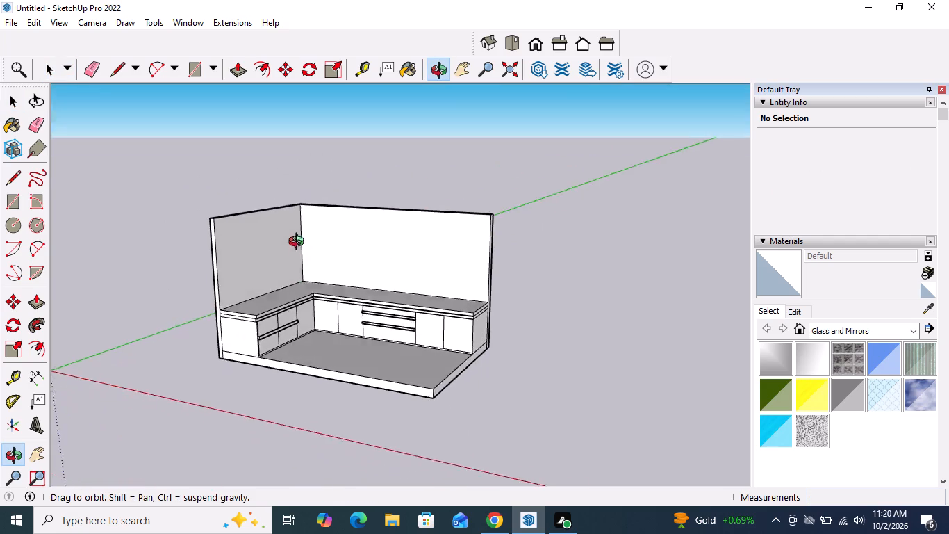
middle_drag(299, 243, 354, 241)
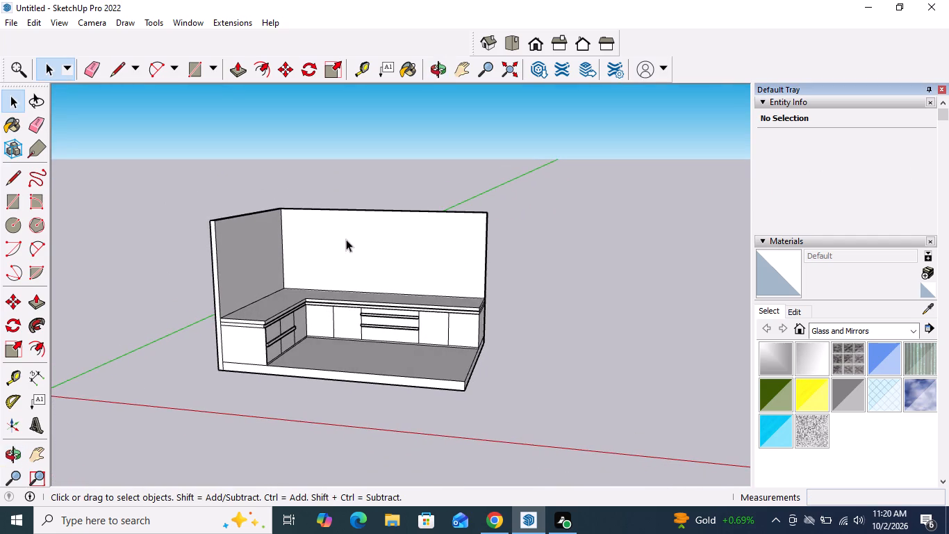
scroll(347, 242, up, 7)
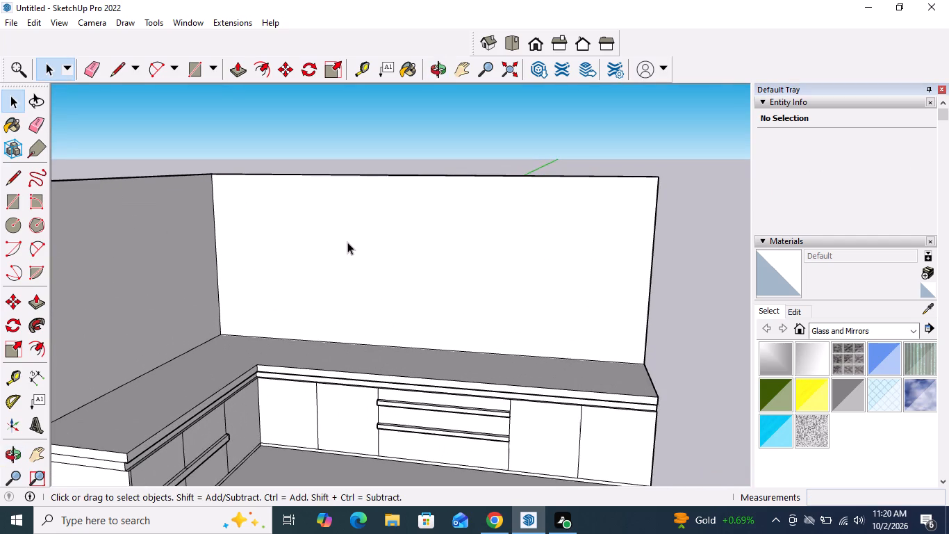
click(12, 179)
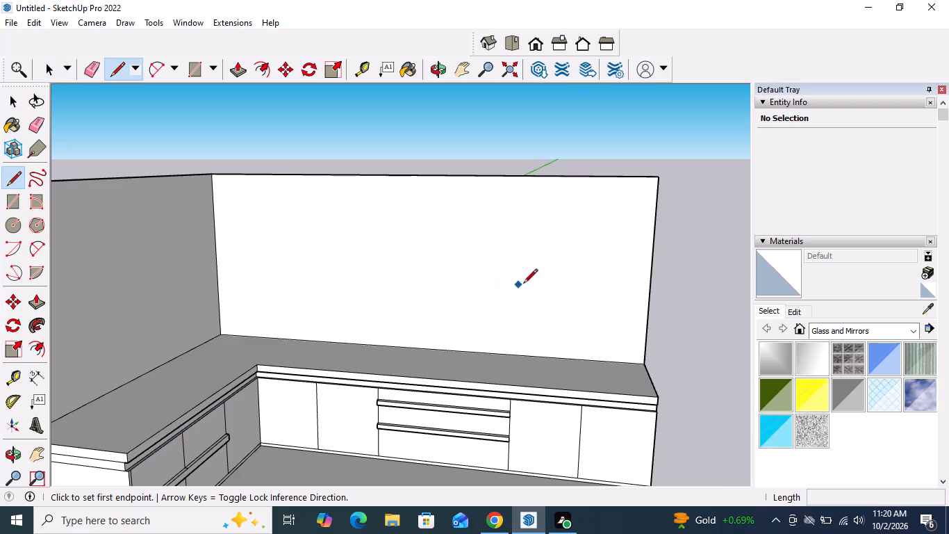
click(645, 305)
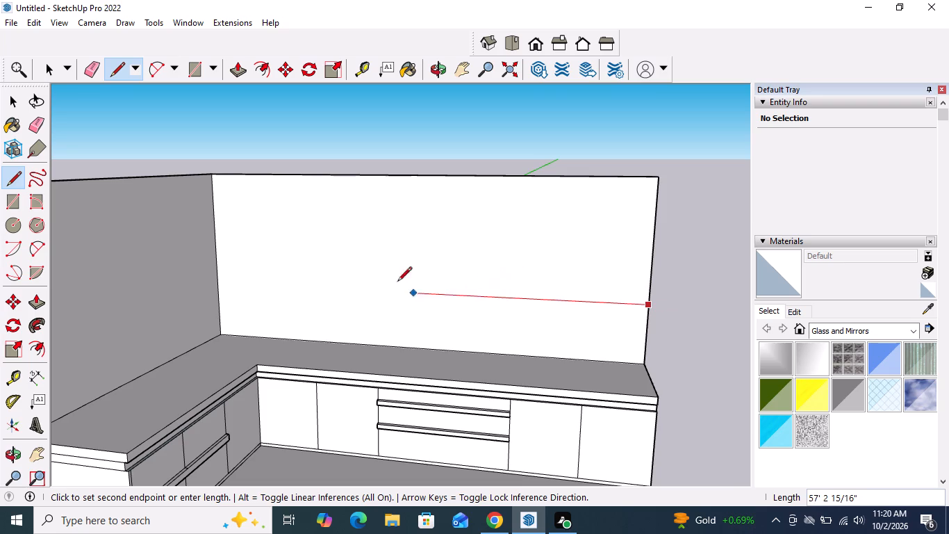
click(215, 285)
middle_drag(360, 285, 175, 302)
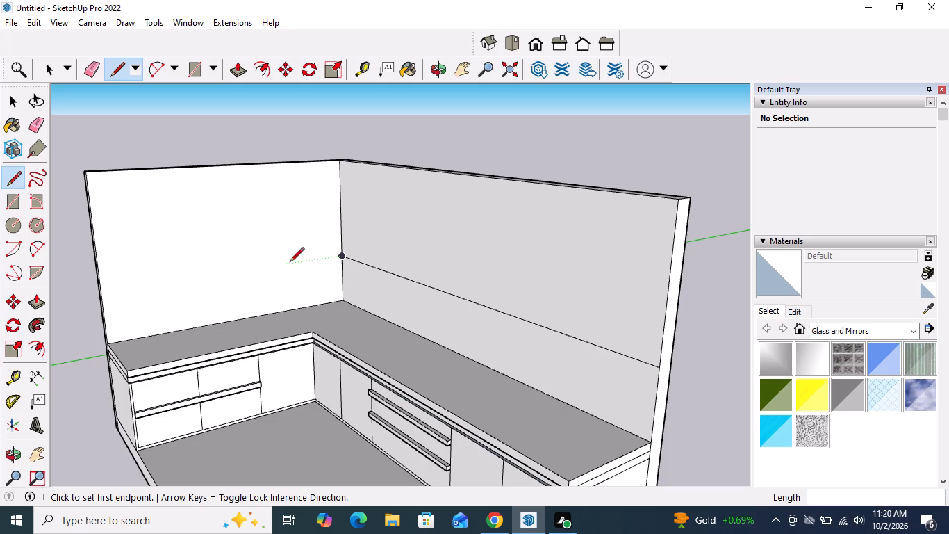
click(340, 261)
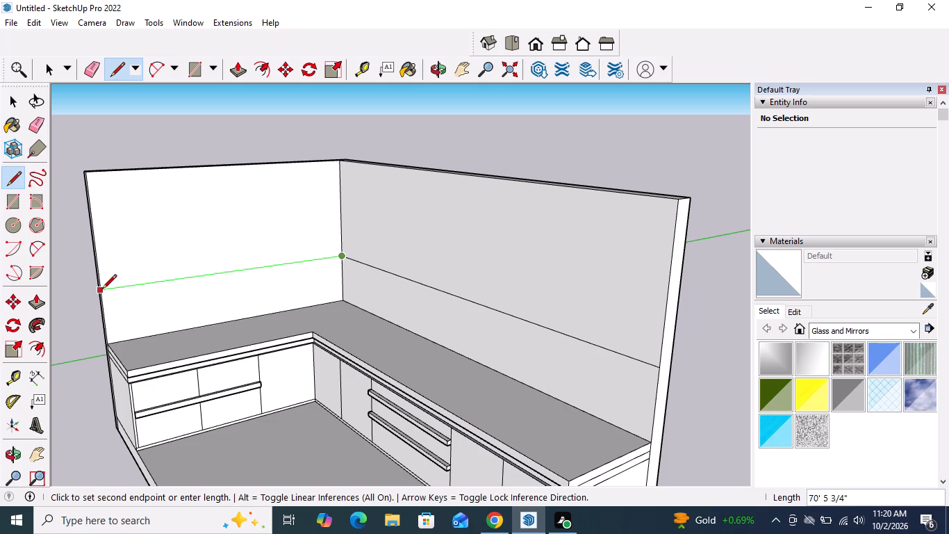
click(101, 289)
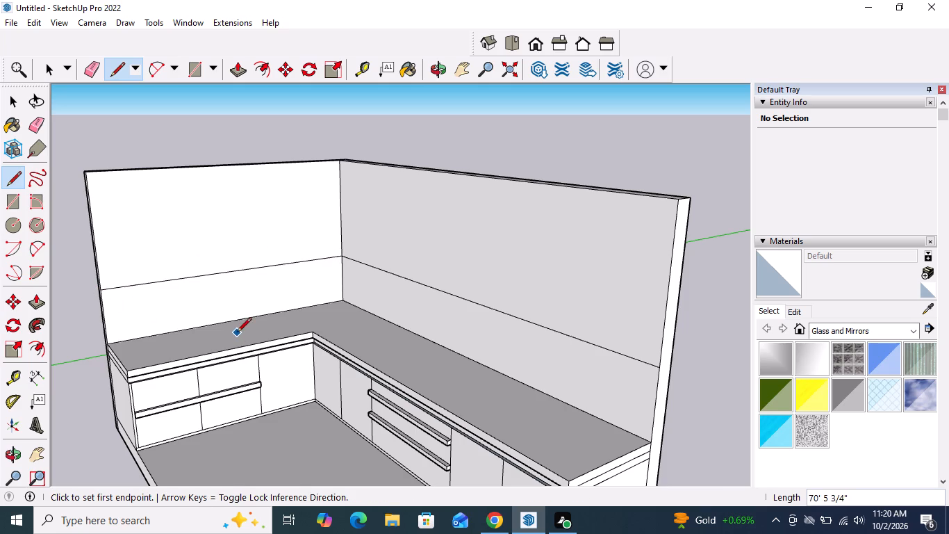
key(space)
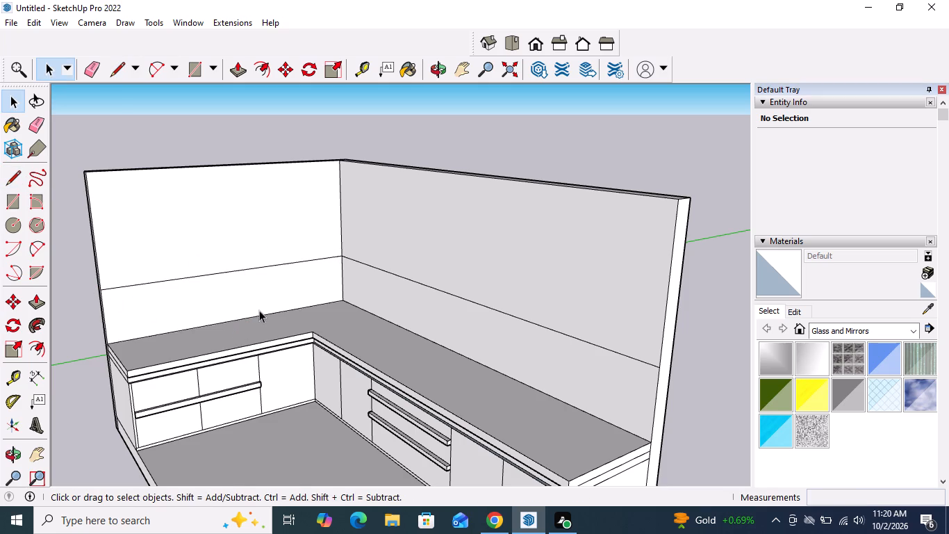
Draw a second horizontal line higher across both walls, about 70' 5 3/4" on the short wall and 112' 1 5/16" on the long wall.
click(13, 183)
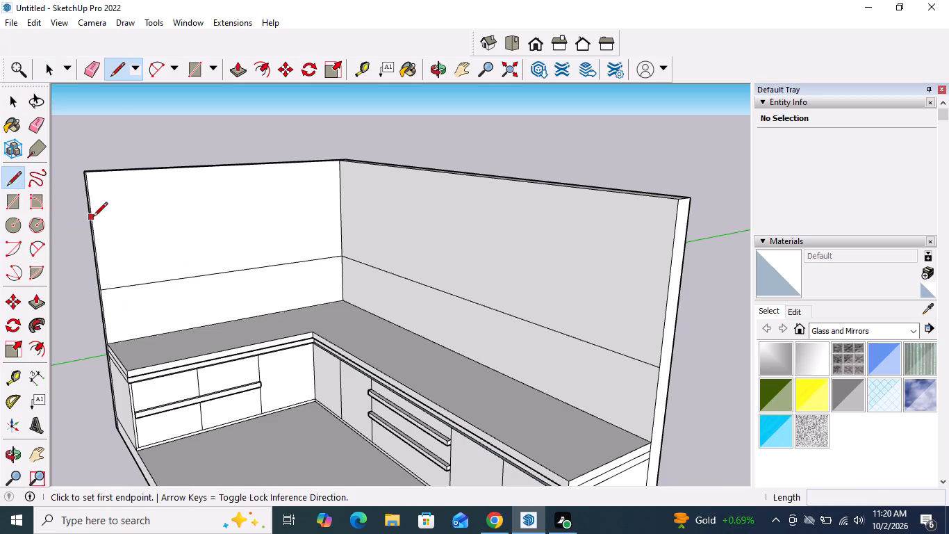
drag(95, 230, 124, 227)
click(336, 207)
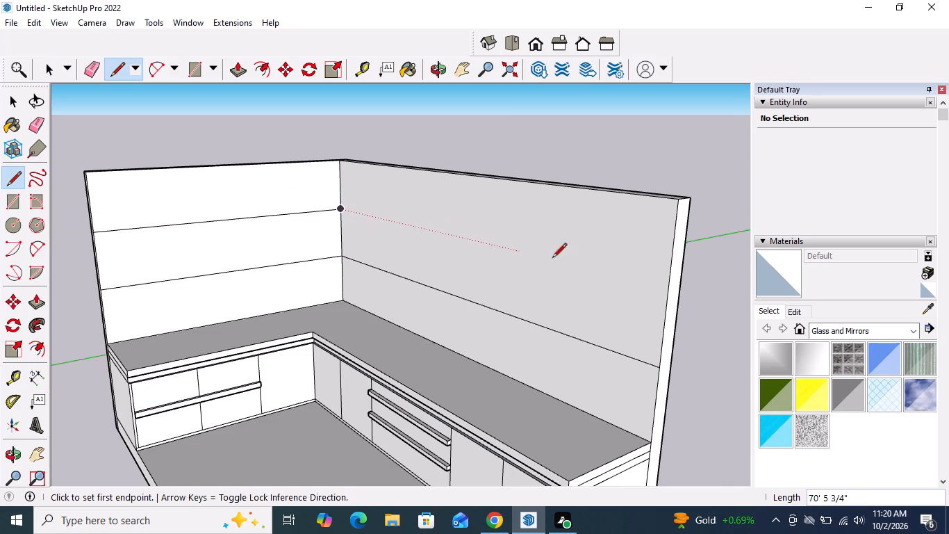
click(665, 289)
click(337, 213)
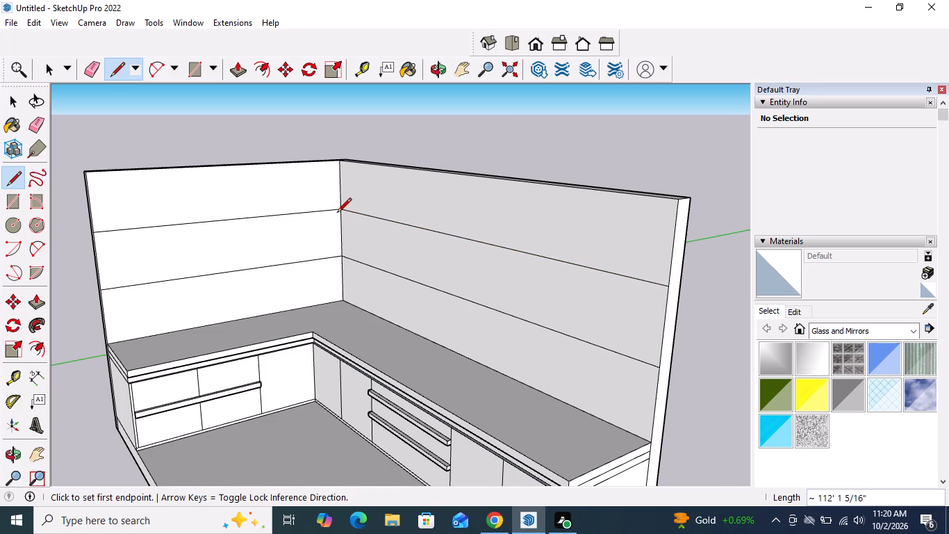
key(space)
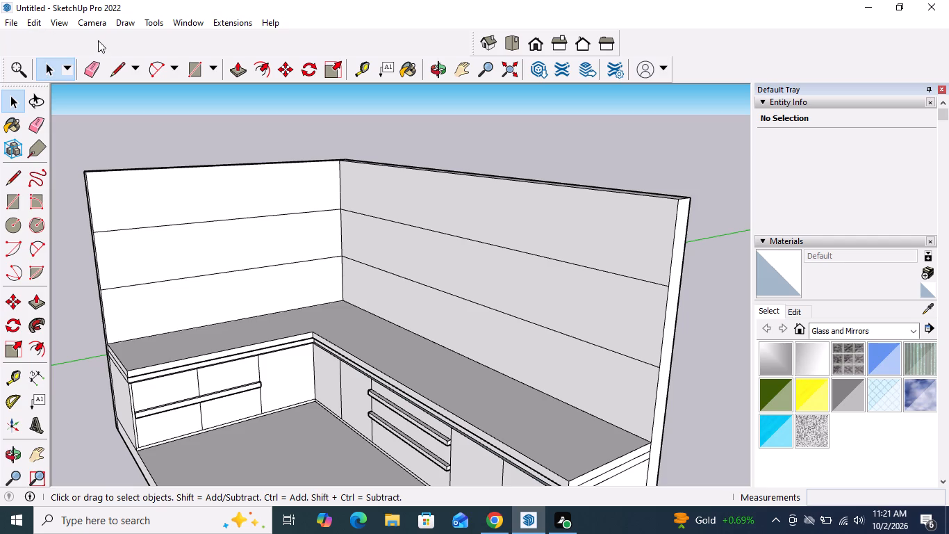
Push/Pull the top wall bands outward, about 6' 10 15/16" on the short wall and 8' 4 3/16" on the long wall.
scroll(118, 38, down, 3)
scroll(177, 165, down, 3)
middle_drag(213, 271, 295, 291)
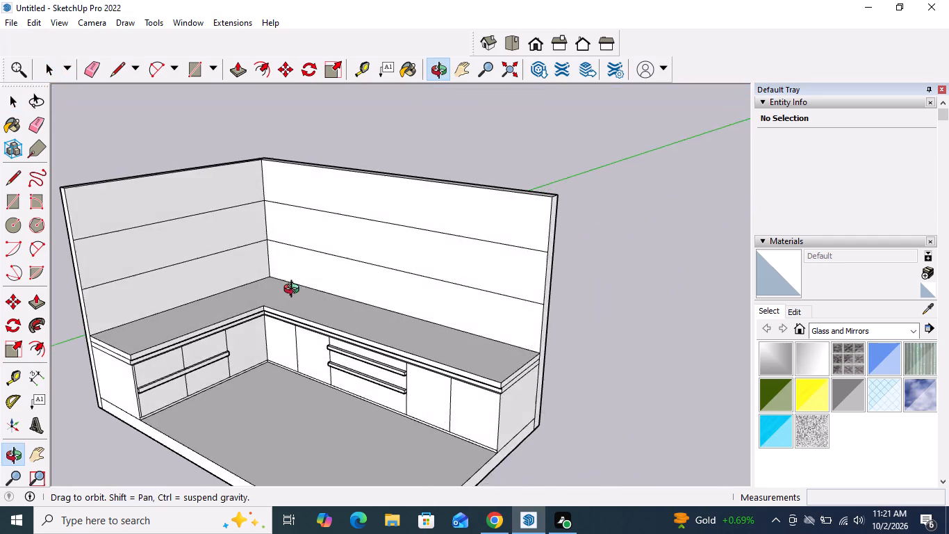
middle_drag(295, 291, 314, 293)
scroll(326, 287, down, 4)
scroll(138, 271, up, 5)
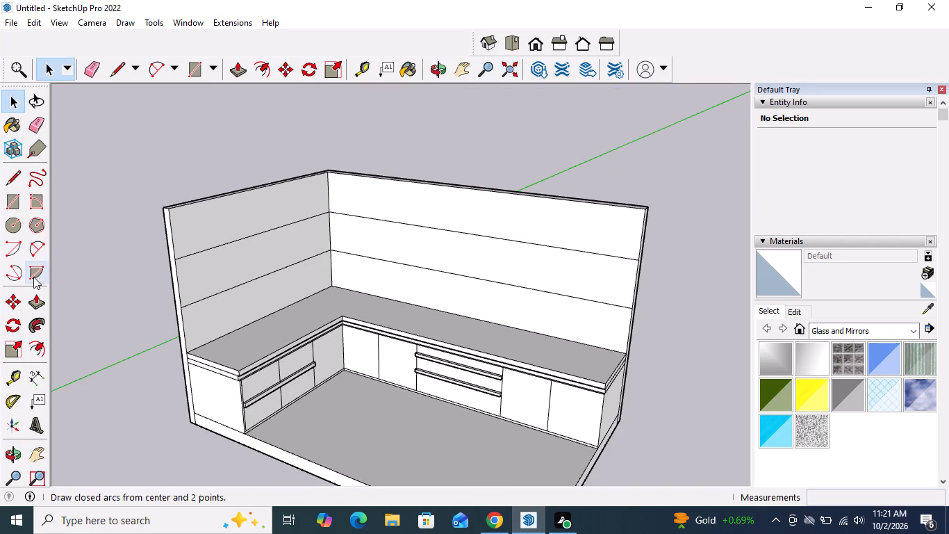
drag(42, 308, 50, 306)
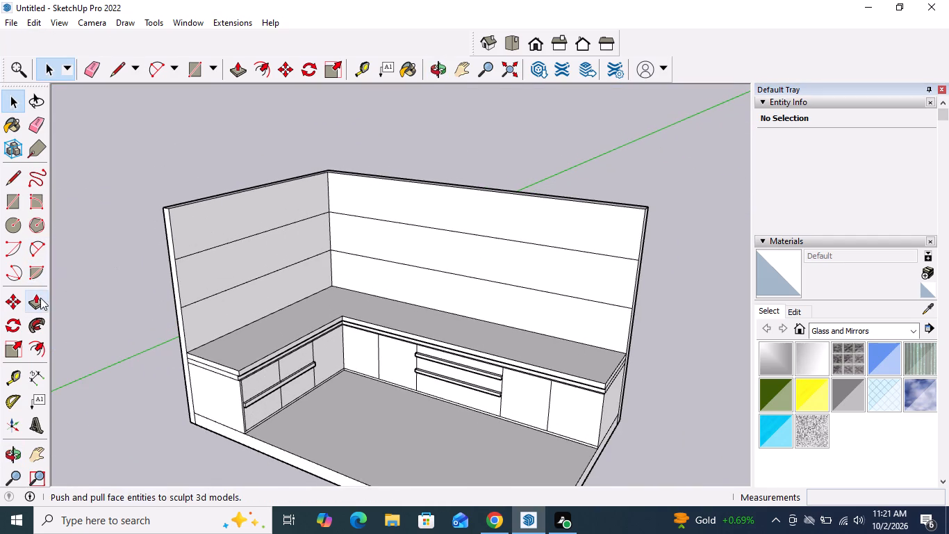
click(40, 298)
click(238, 213)
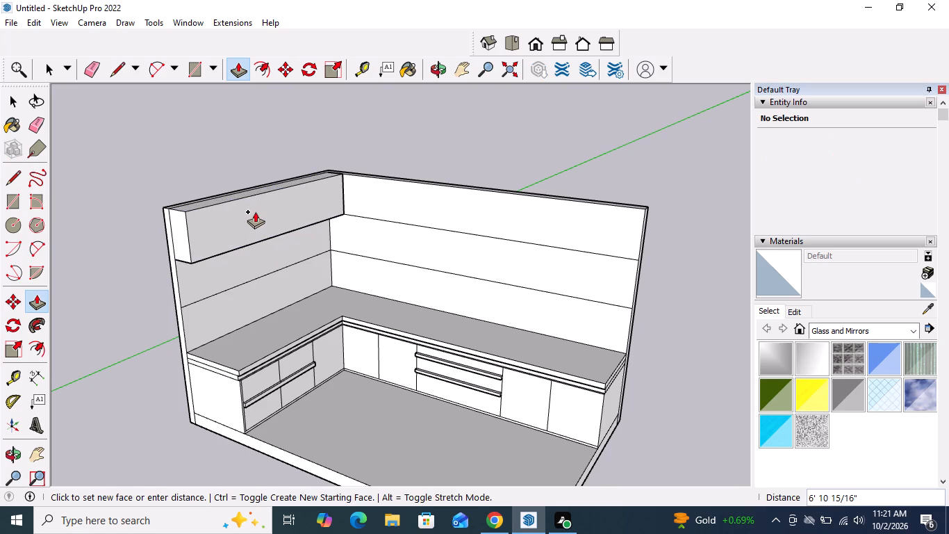
click(255, 211)
click(390, 197)
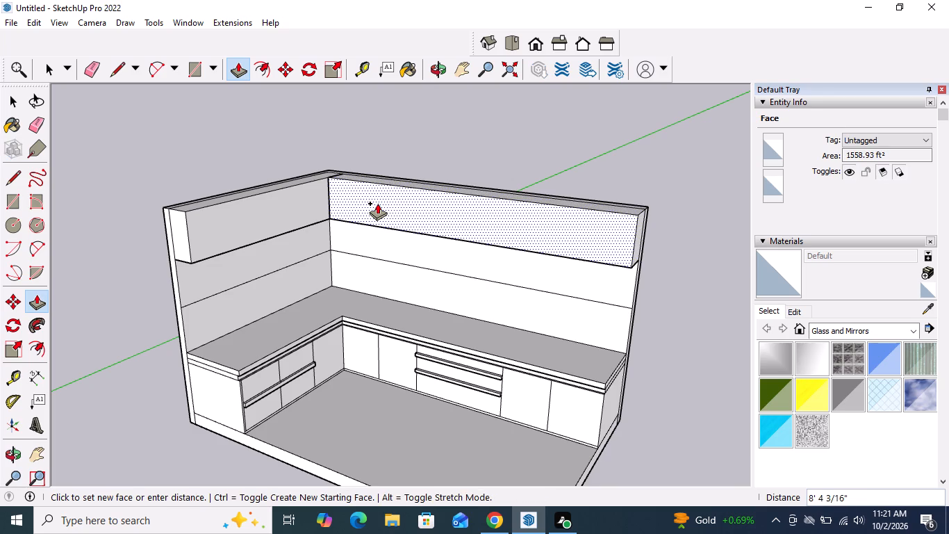
click(377, 203)
Push/Pull the middle bands of the long and short walls outward by the same 8' 4 3/16".
double_click(377, 237)
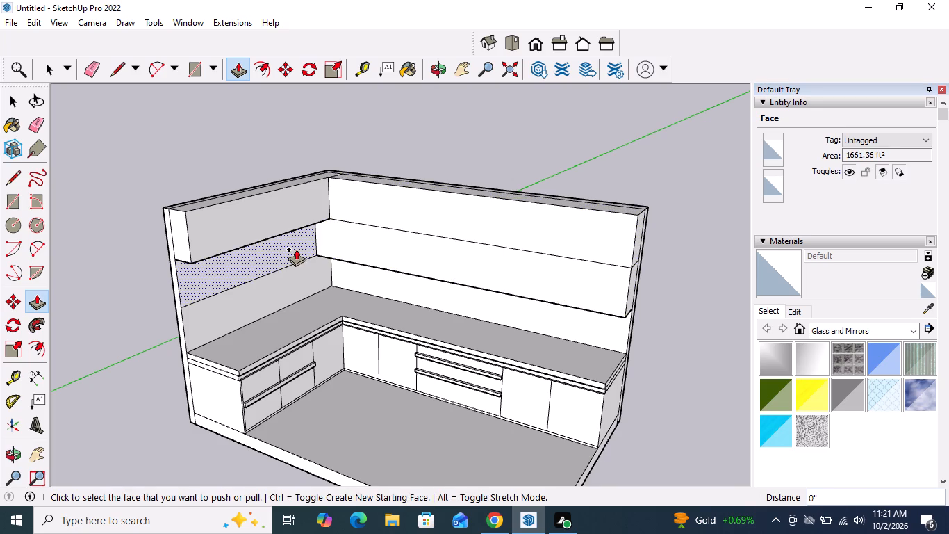
double_click(295, 249)
Push the short wall's middle band back 1' 5 1/4" so it is flush with the top band.
scroll(294, 247, up, 3)
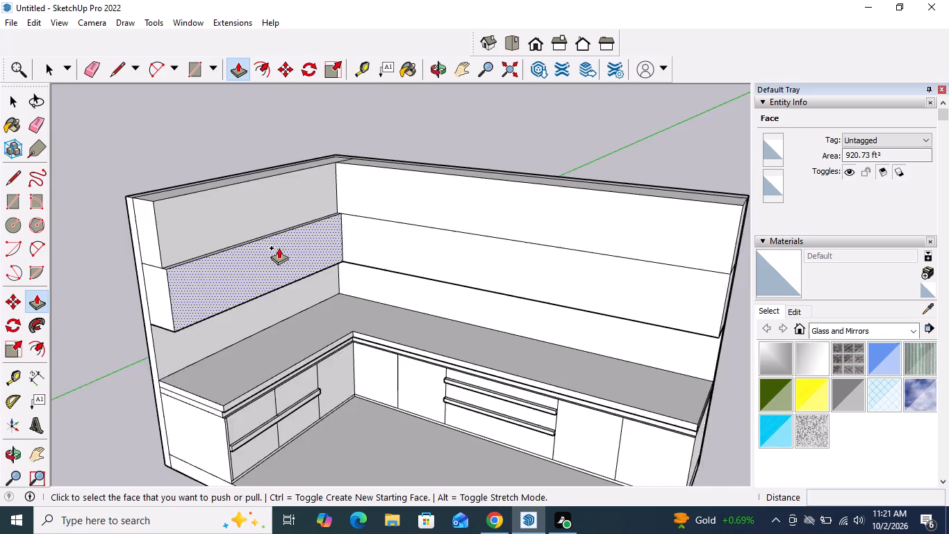
middle_drag(229, 240, 283, 275)
click(208, 310)
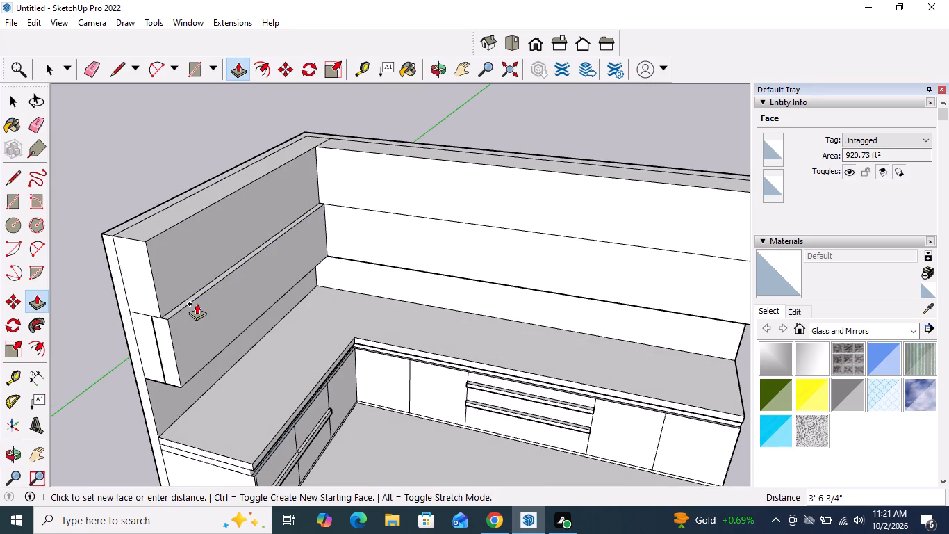
click(198, 287)
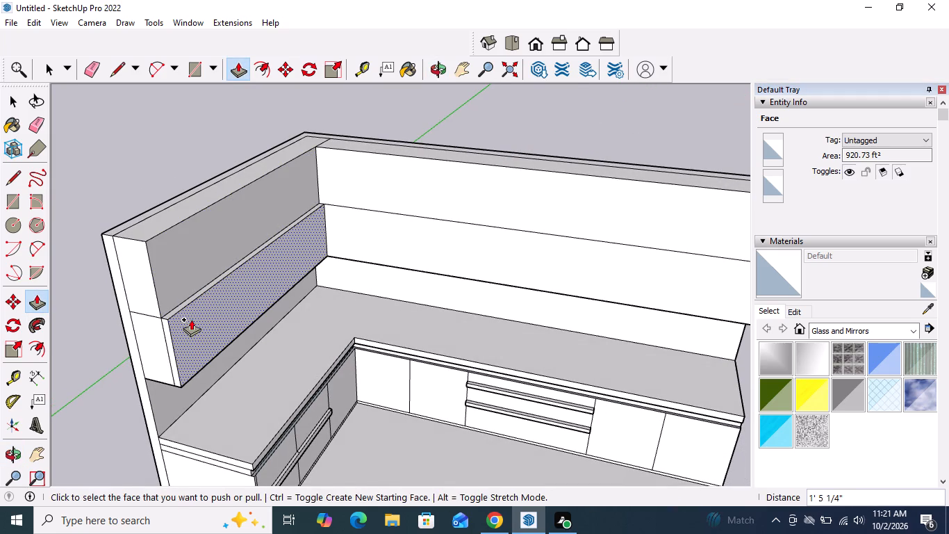
click(191, 319)
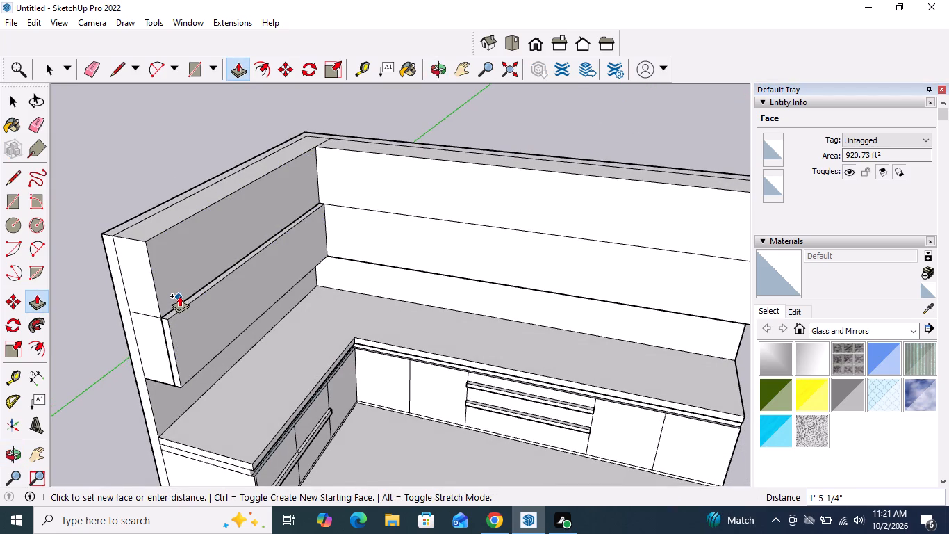
click(176, 290)
click(186, 318)
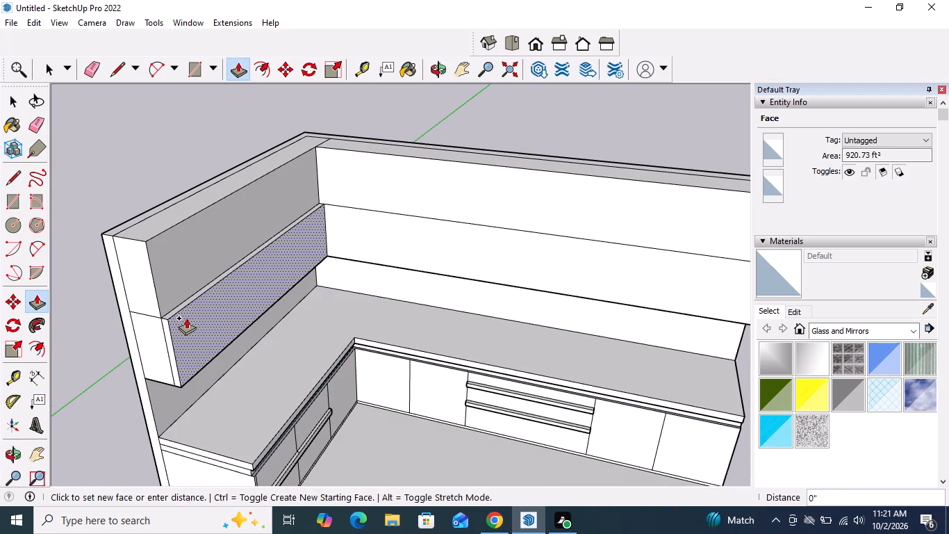
click(176, 290)
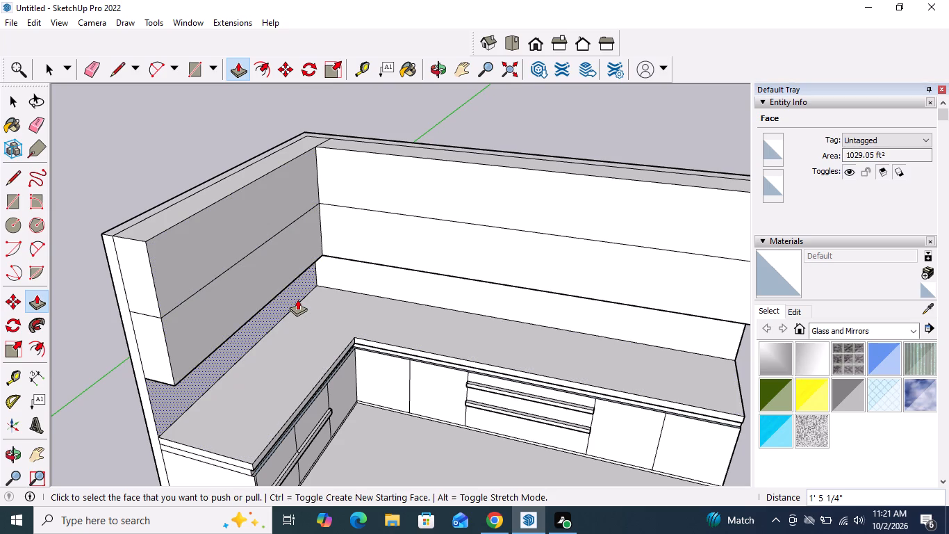
key(space)
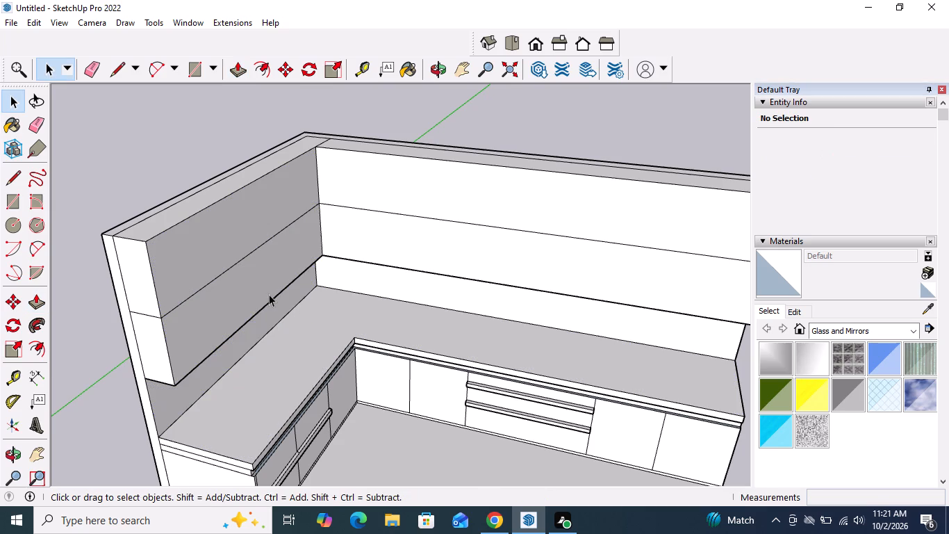
Push/Pull the top bands of the short and long walls outward by a further 2' 2".
middle_drag(269, 274, 165, 195)
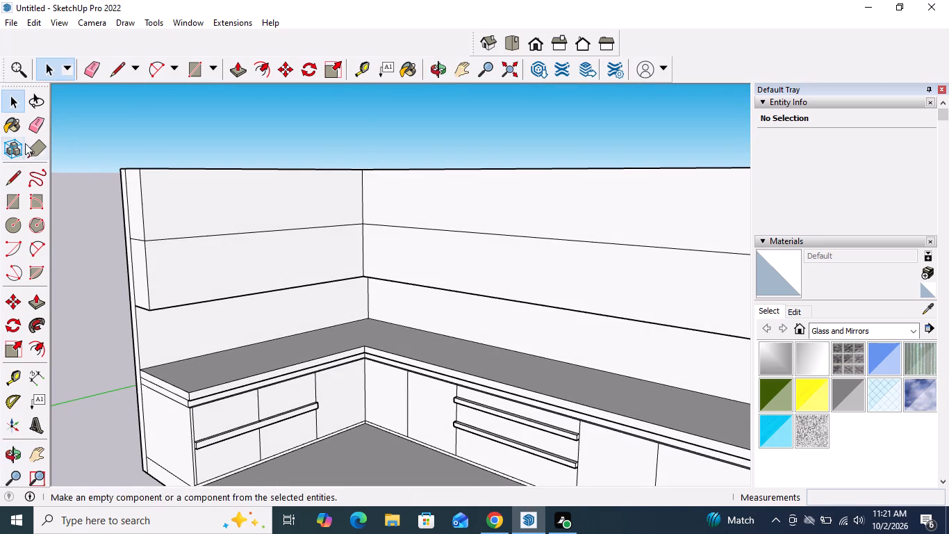
click(34, 298)
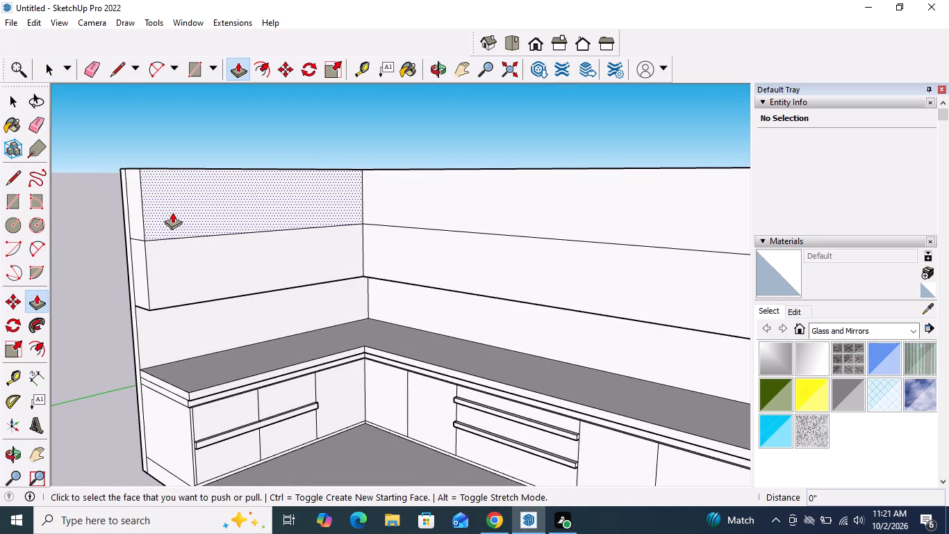
click(172, 212)
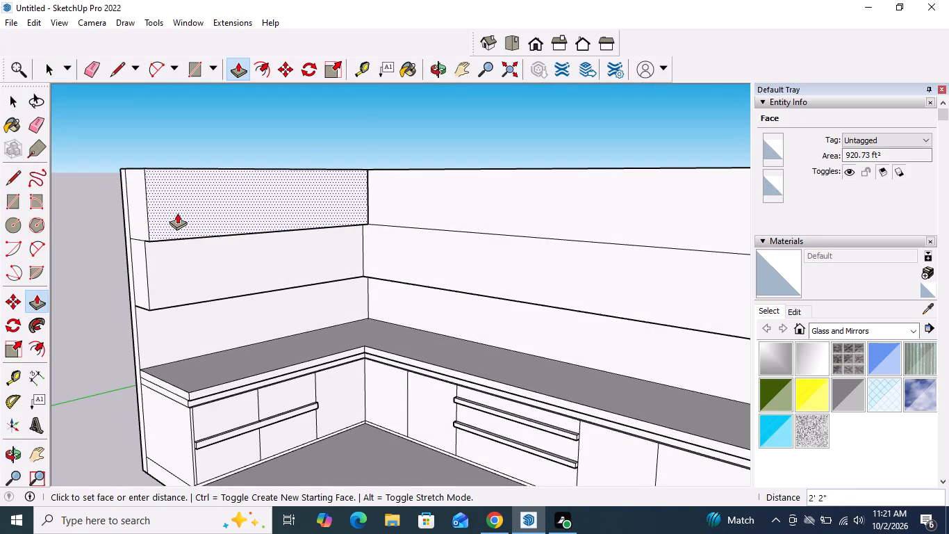
click(177, 213)
double_click(418, 202)
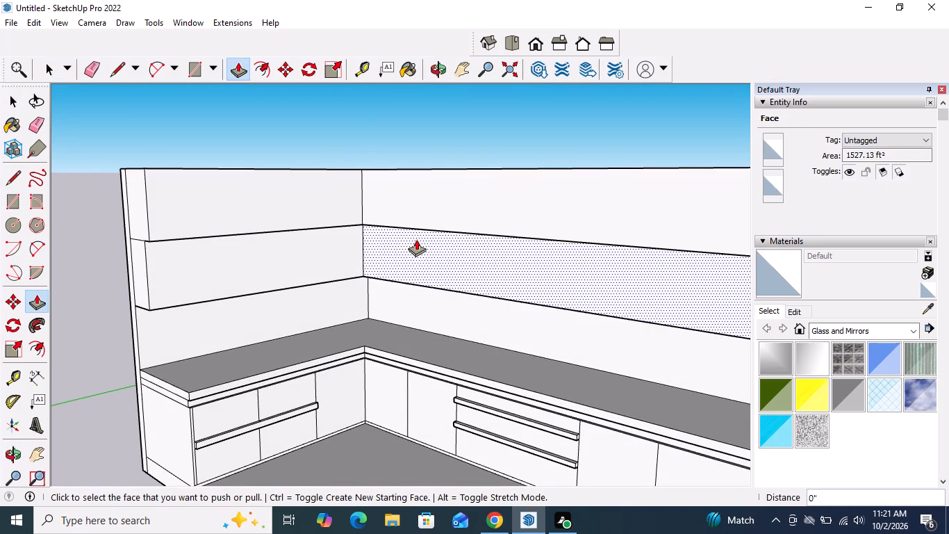
key(space)
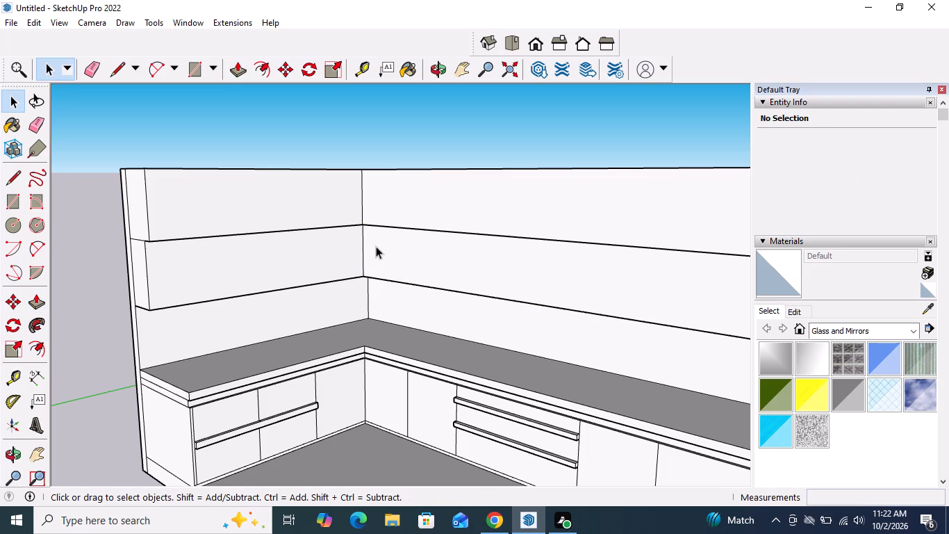
Copy the corner edge of the long wall's top band to its far end and divide the span with /4 into four equal cabinet fronts.
scroll(332, 277, down, 4)
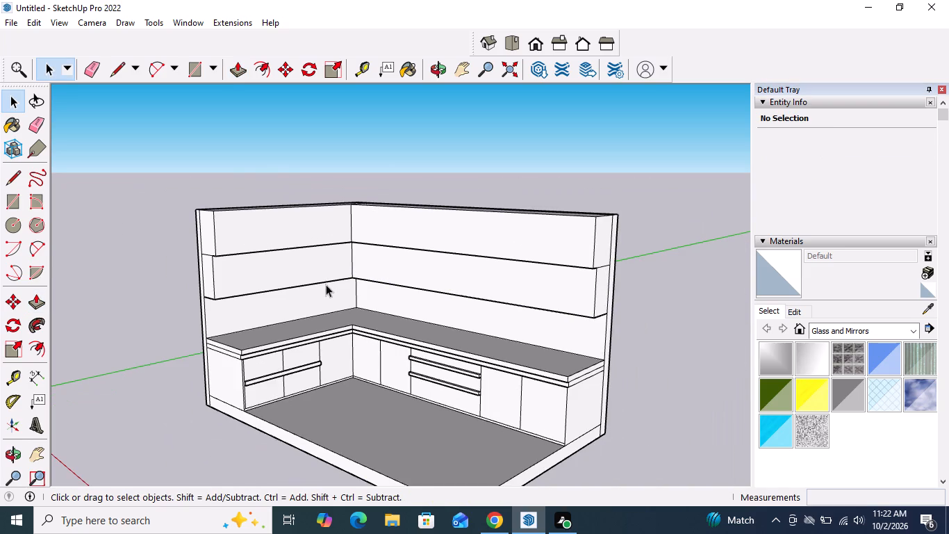
middle_drag(336, 287, 470, 289)
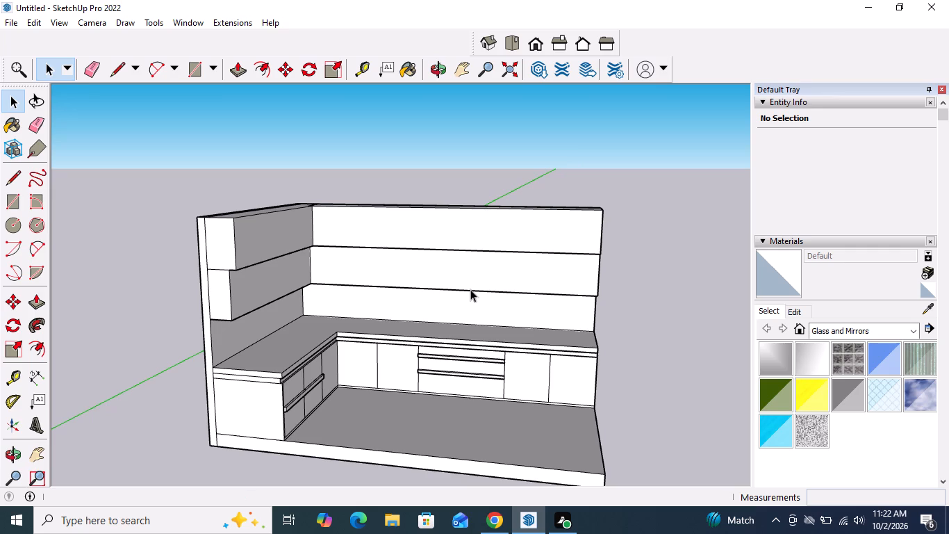
scroll(465, 264, up, 4)
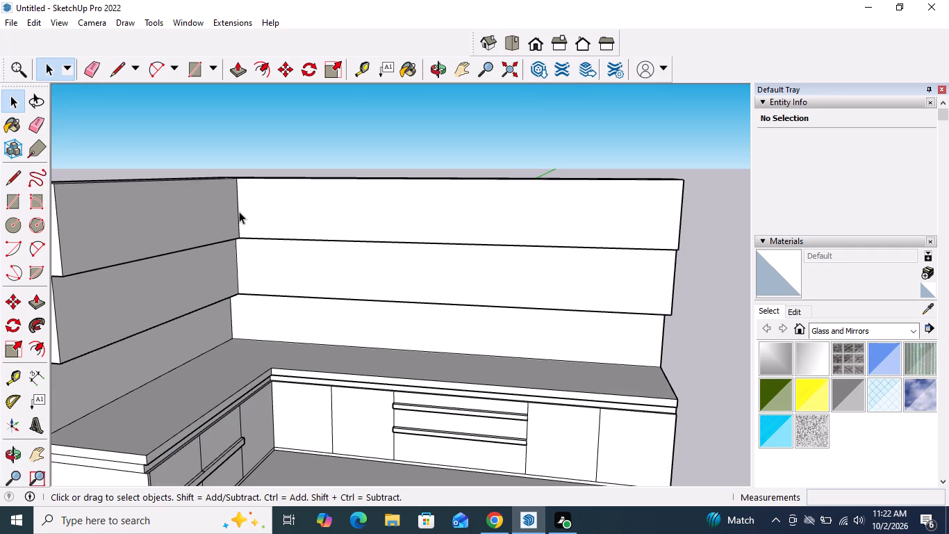
click(236, 211)
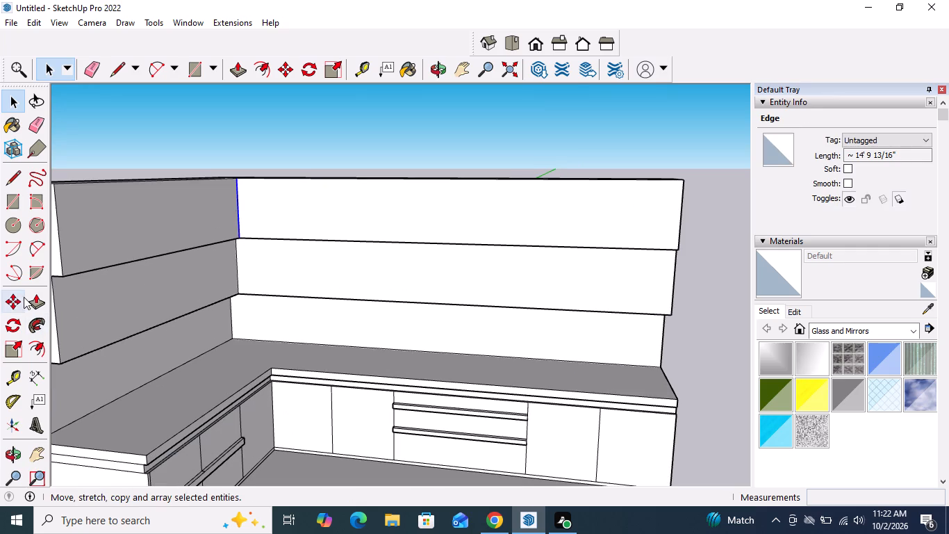
click(13, 296)
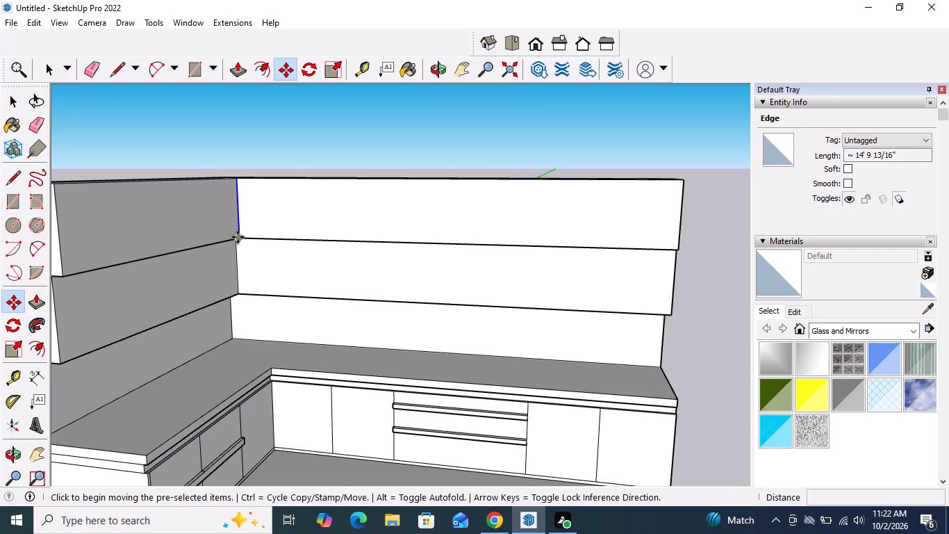
click(237, 235)
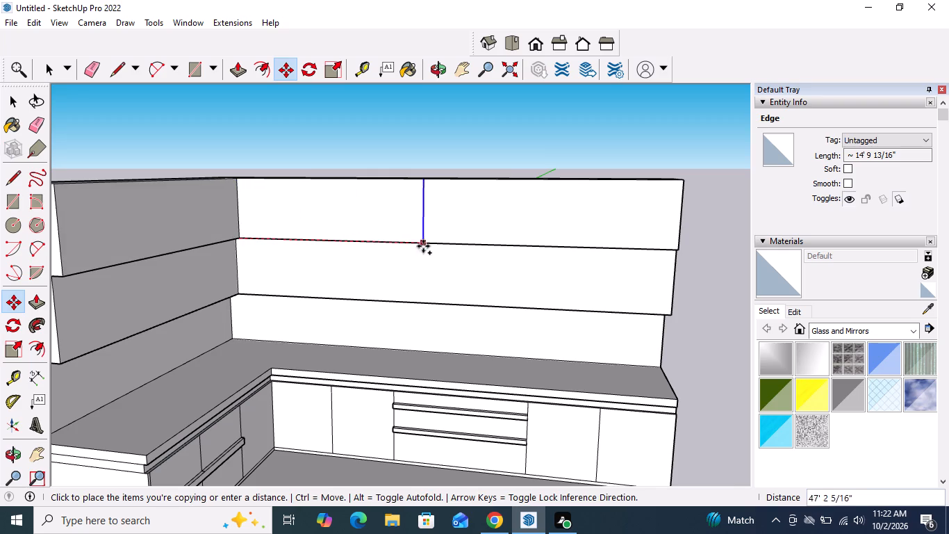
click(677, 250)
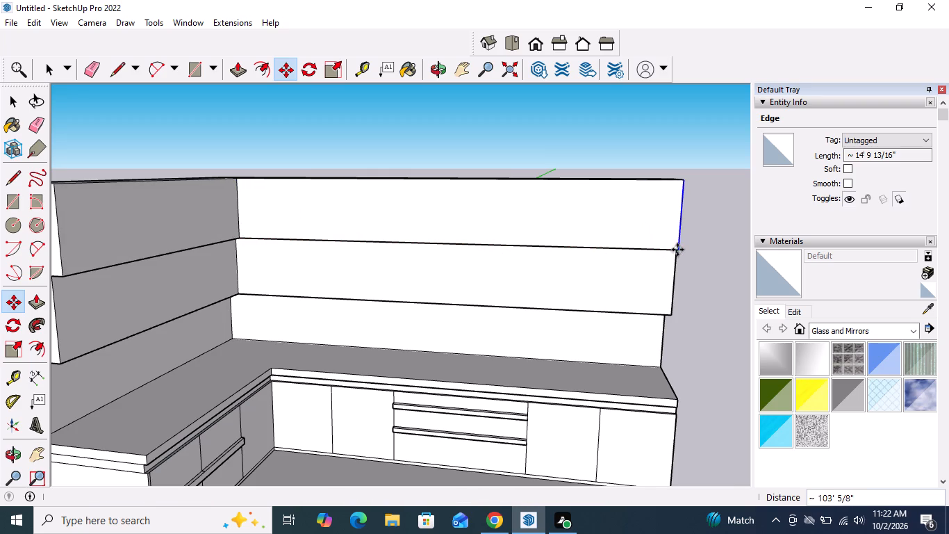
text(/4)
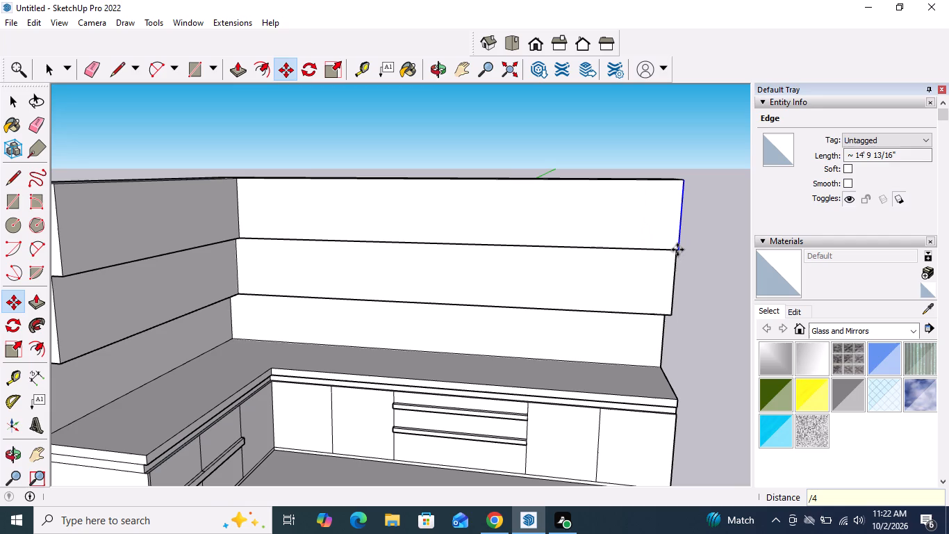
key(Return)
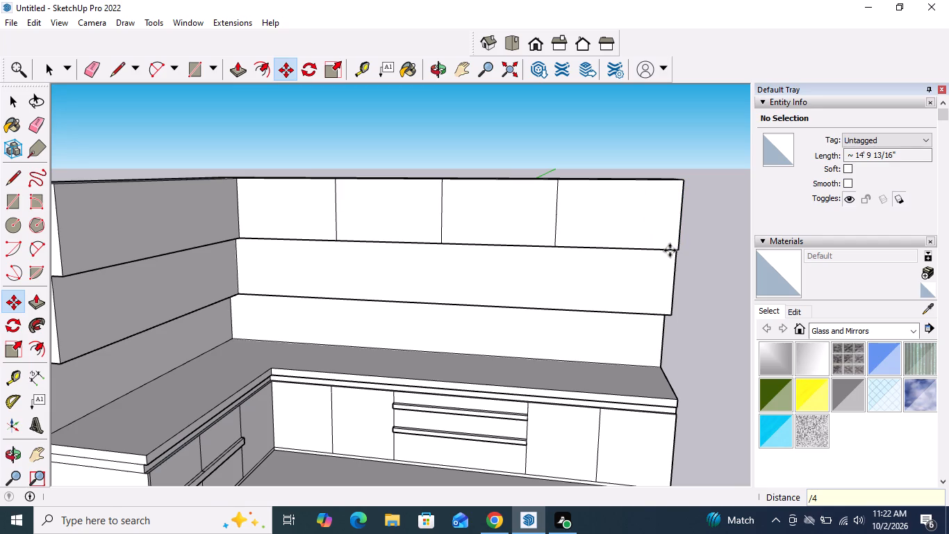
scroll(461, 186, down, 5)
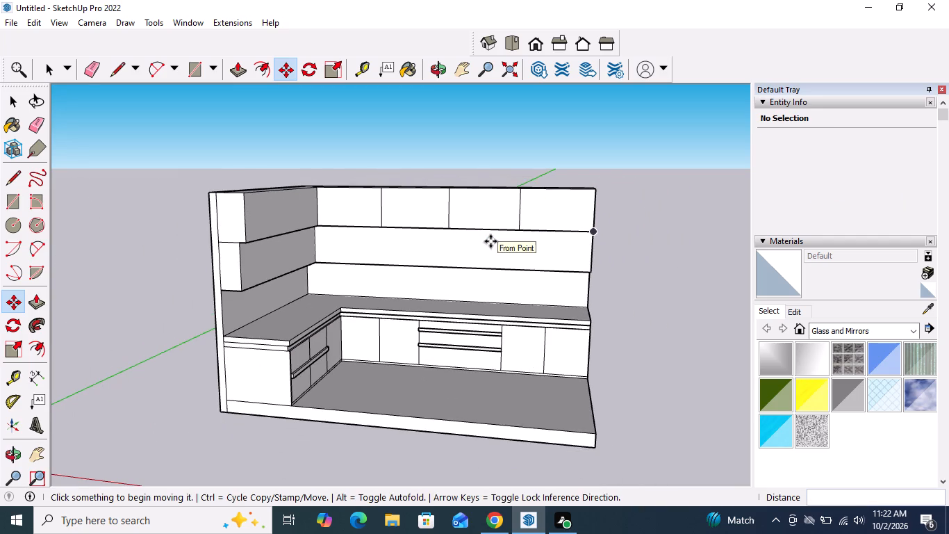
key(space)
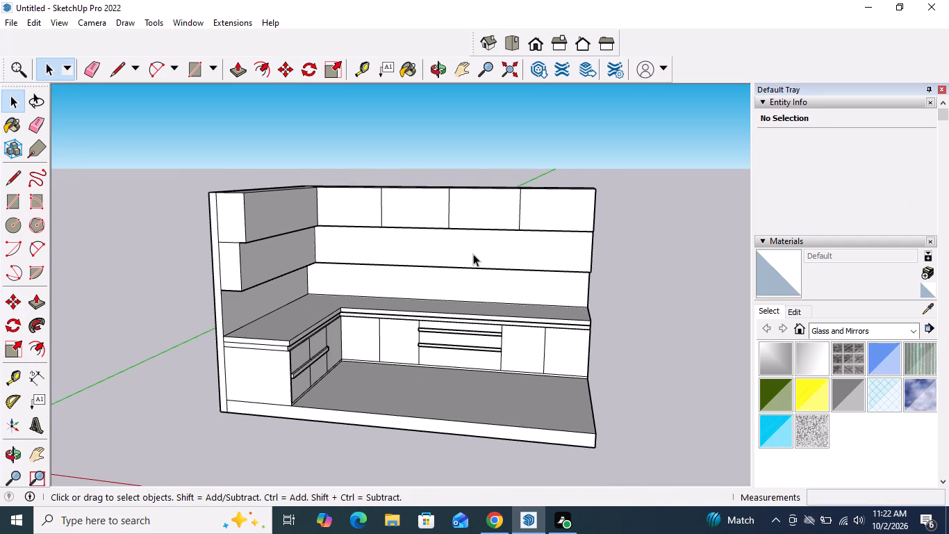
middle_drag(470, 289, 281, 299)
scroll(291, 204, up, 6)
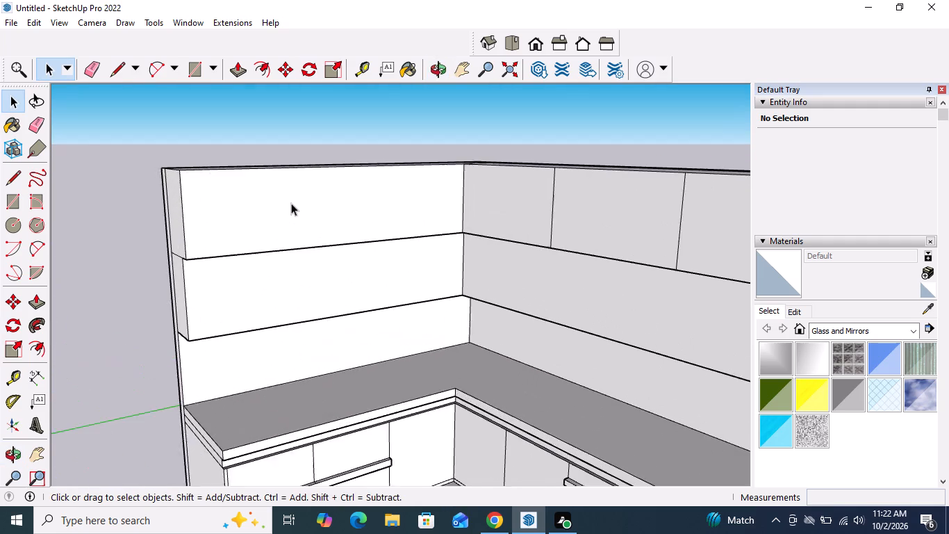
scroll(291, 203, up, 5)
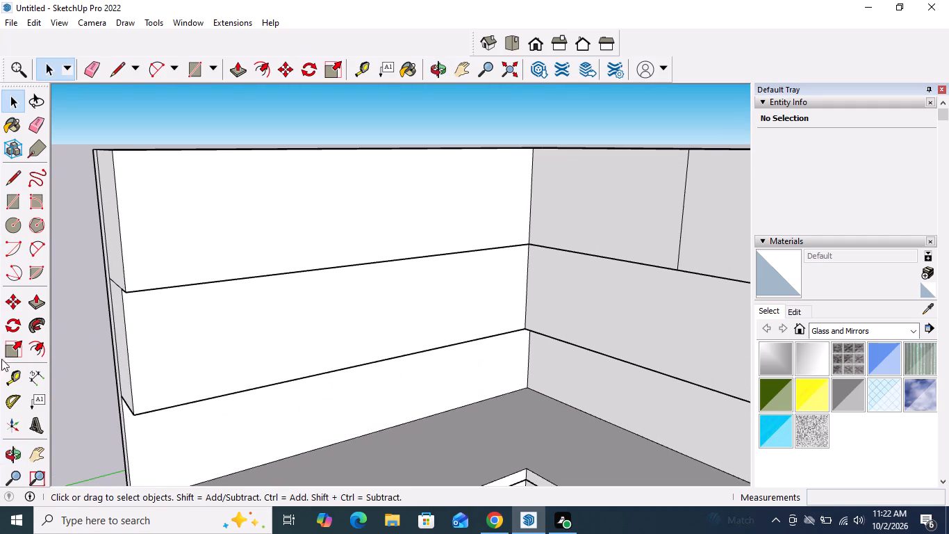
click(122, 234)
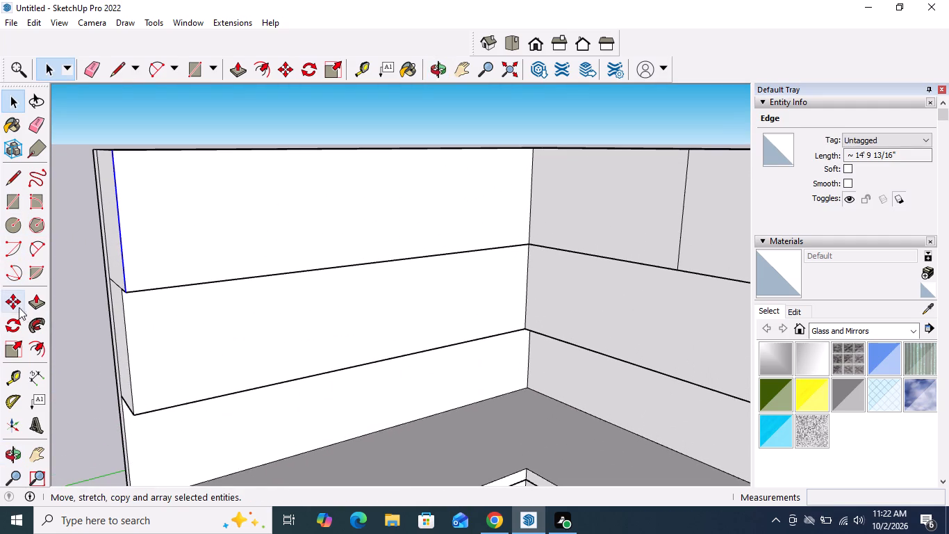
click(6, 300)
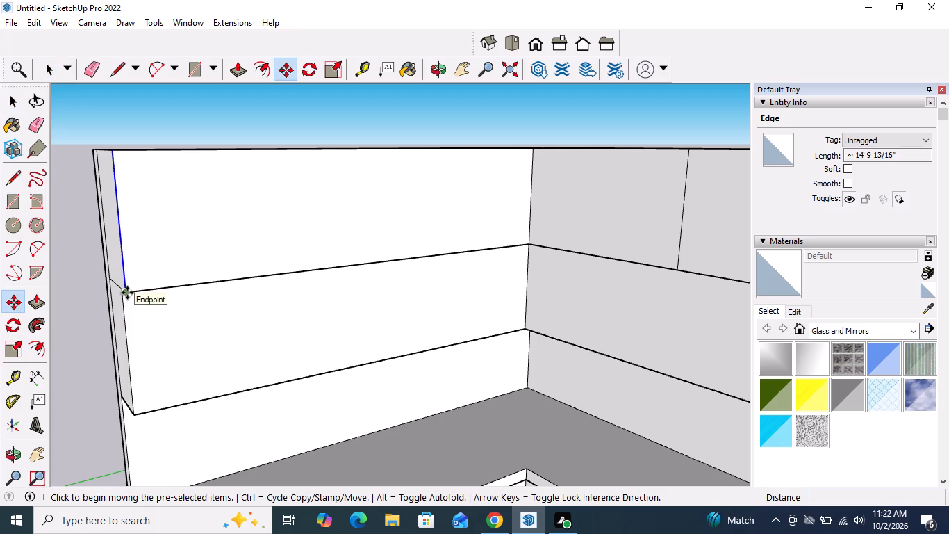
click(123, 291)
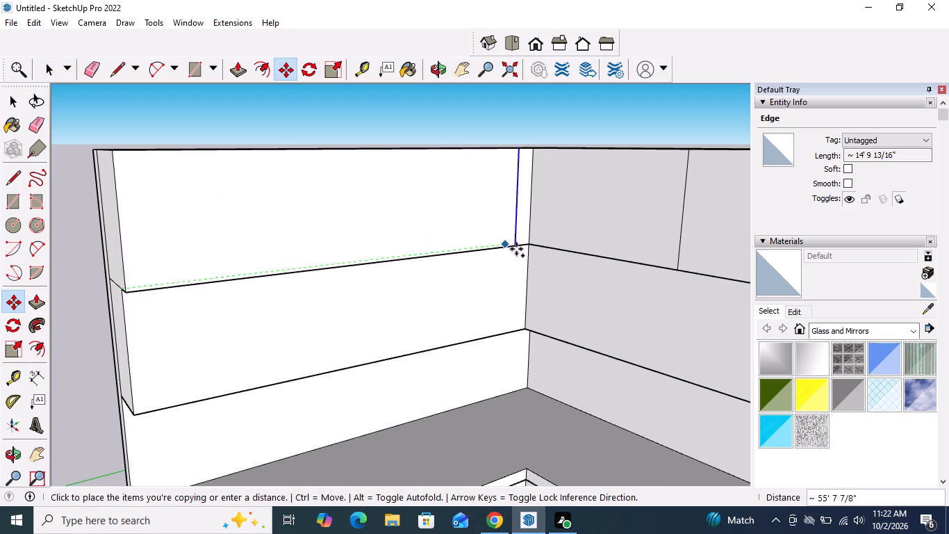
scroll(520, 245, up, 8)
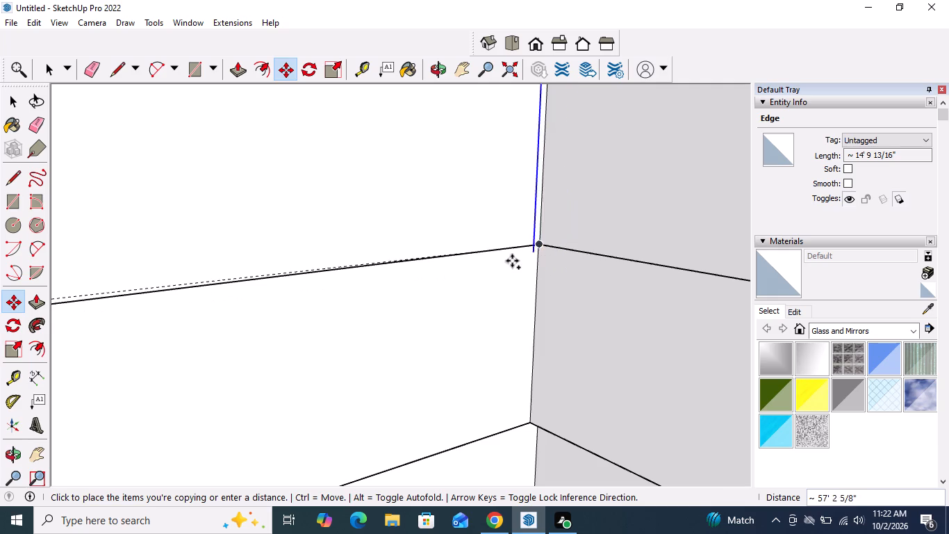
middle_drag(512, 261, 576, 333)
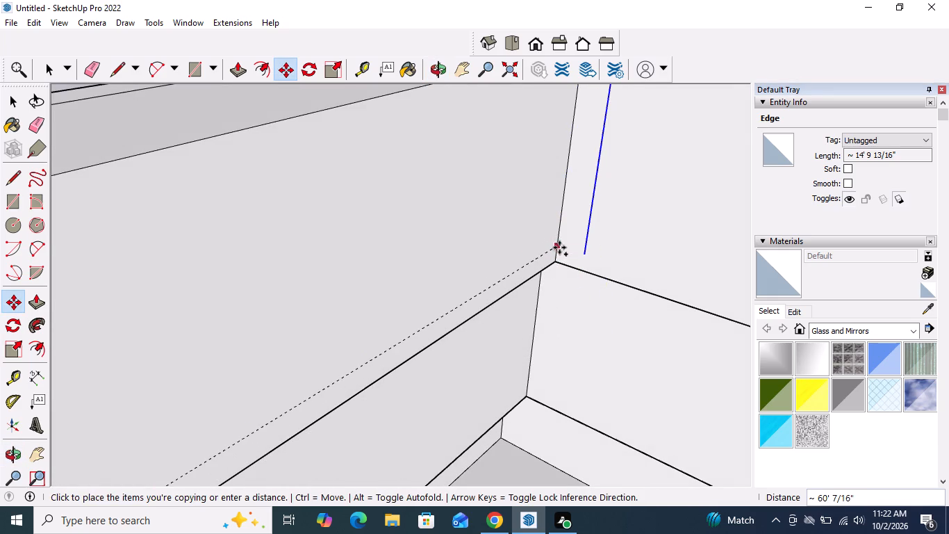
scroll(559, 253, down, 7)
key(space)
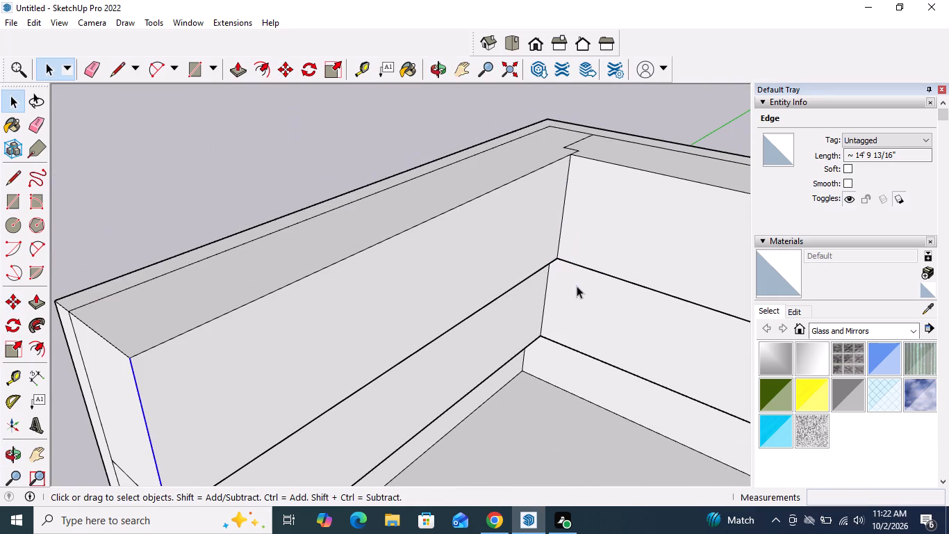
Erase the stray edge crossing the underside of the top wall cabinets at the inner corner.
middle_drag(577, 285, 435, 253)
scroll(444, 253, down, 5)
middle_drag(477, 286, 418, 242)
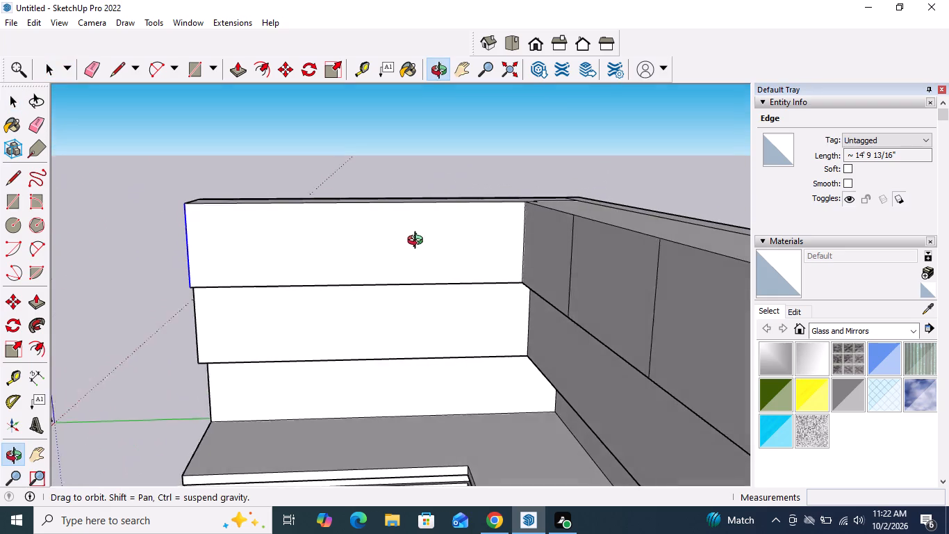
middle_drag(418, 242, 408, 239)
scroll(406, 245, up, 2)
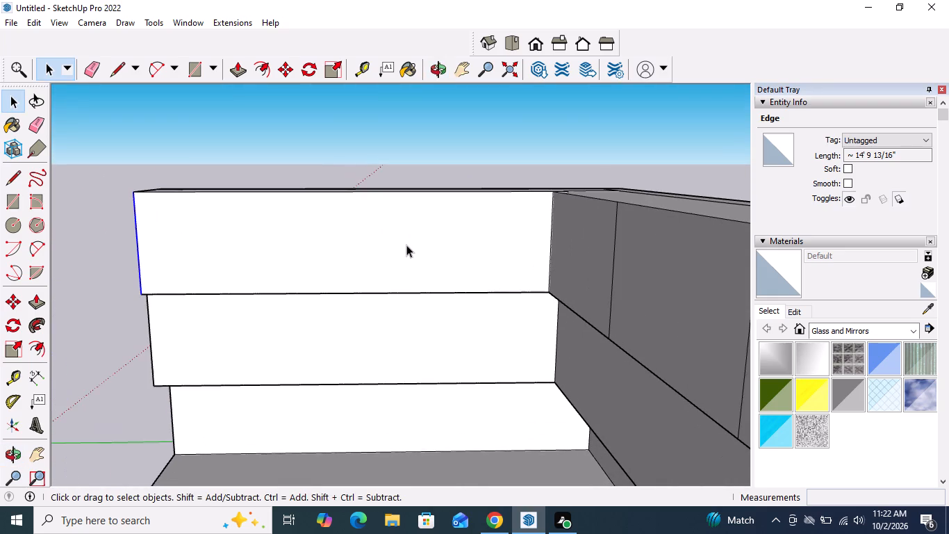
scroll(432, 311, up, 1)
middle_drag(432, 311, 409, 222)
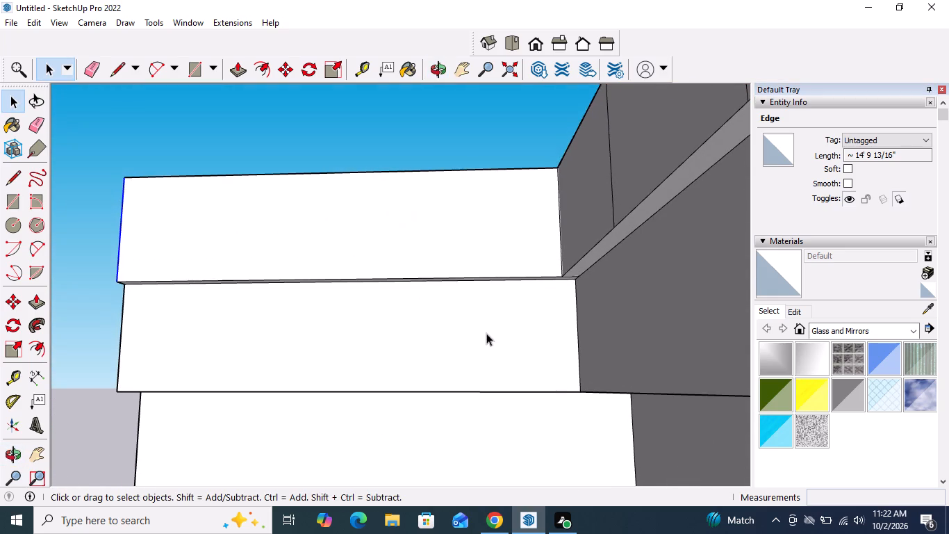
scroll(494, 324, up, 1)
scroll(550, 293, up, 4)
middle_drag(550, 290, 523, 181)
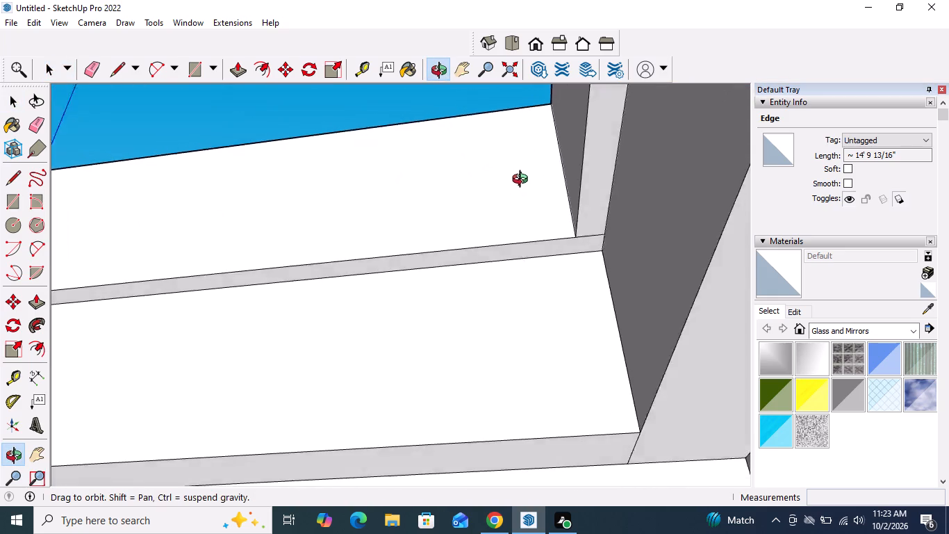
middle_drag(523, 181, 566, 254)
scroll(577, 252, up, 8)
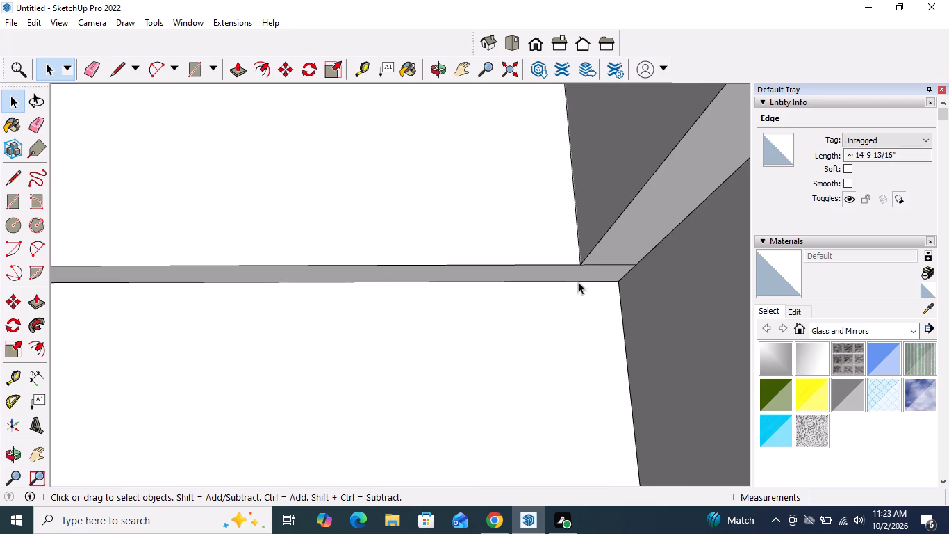
click(35, 126)
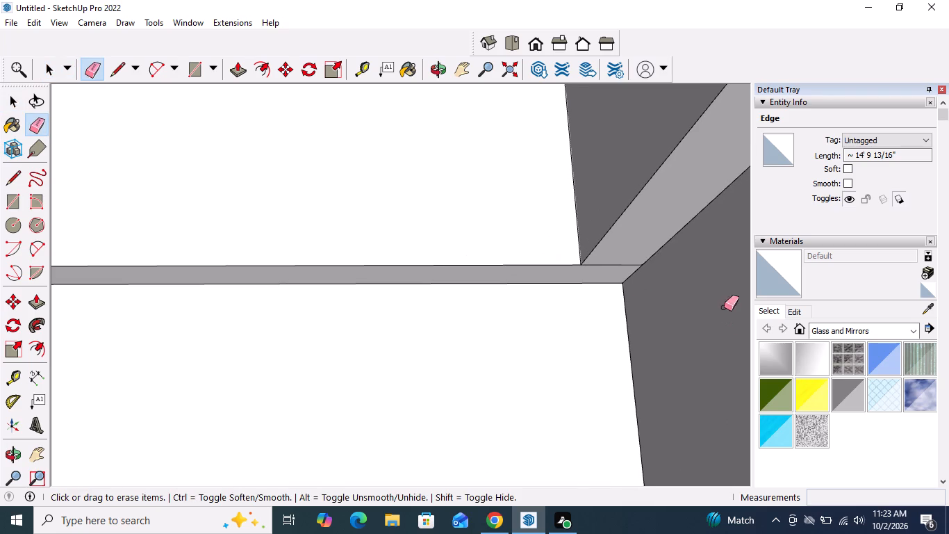
click(612, 263)
click(611, 266)
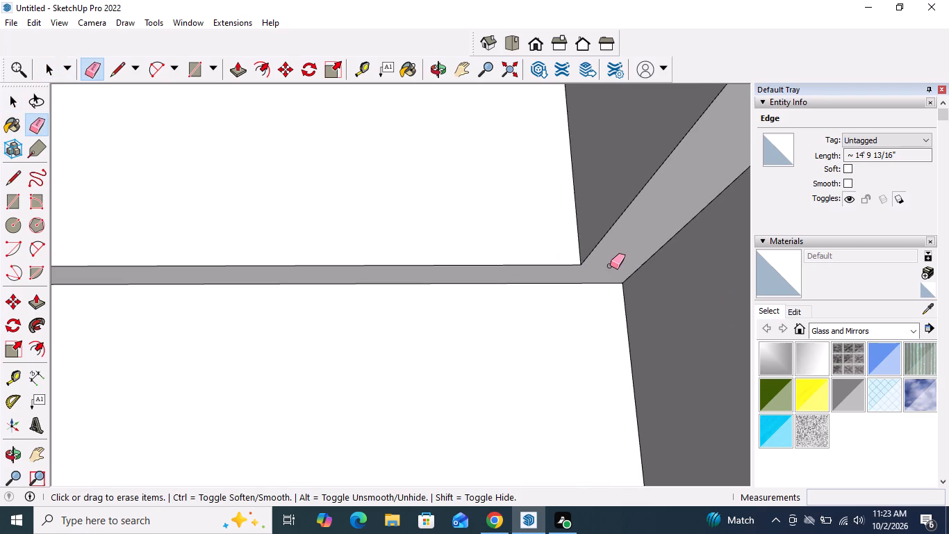
scroll(567, 256, down, 9)
scroll(586, 309, down, 6)
middle_drag(536, 333, 536, 414)
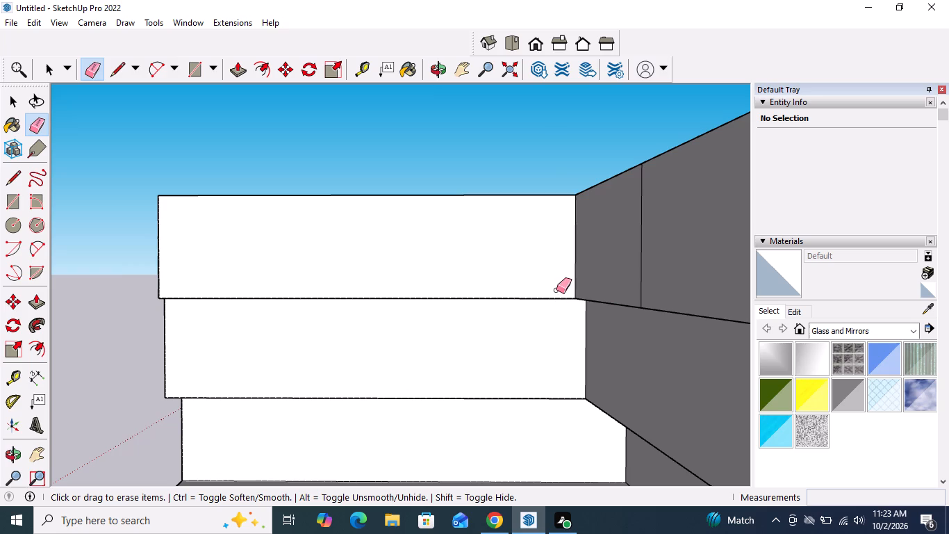
key(space)
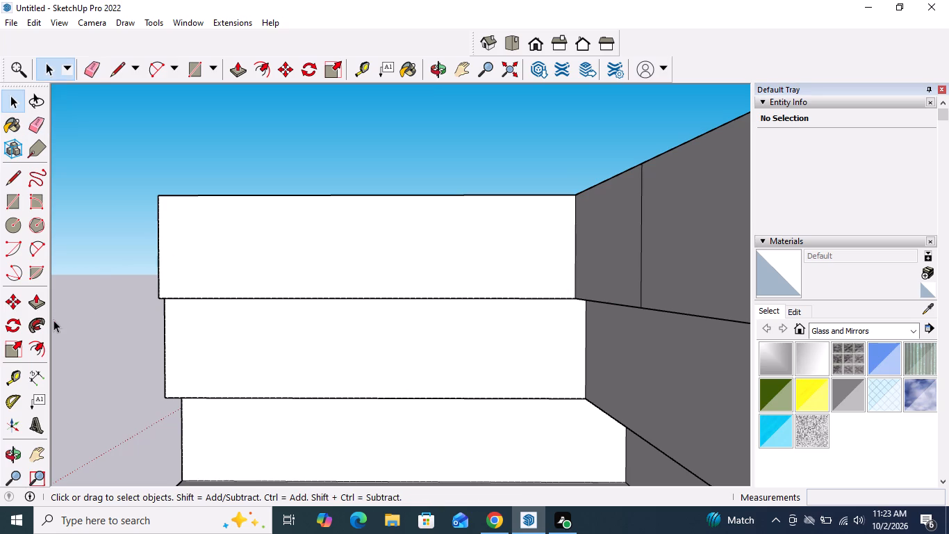
Copy the corner edge of the short wall's top band to its far end and divide the span with /3 into three equal cabinet fronts.
click(575, 277)
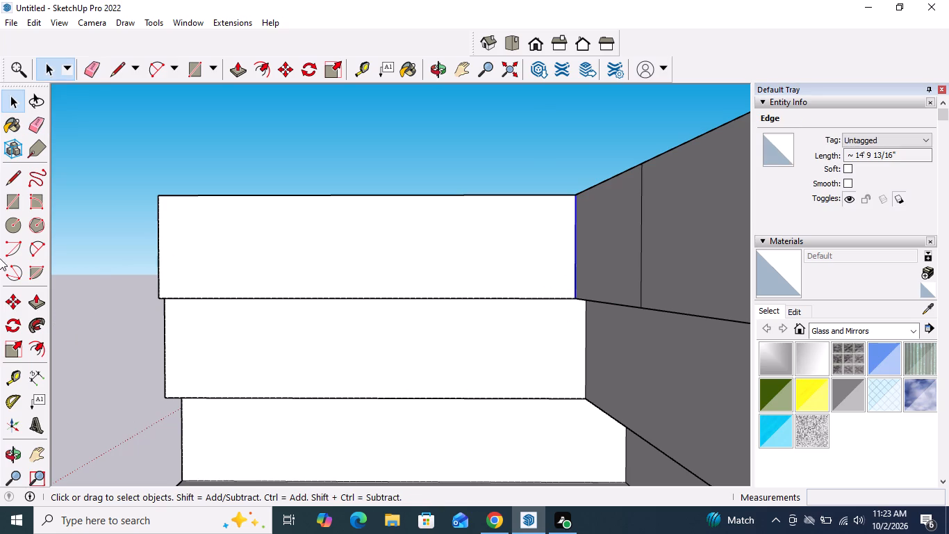
click(10, 298)
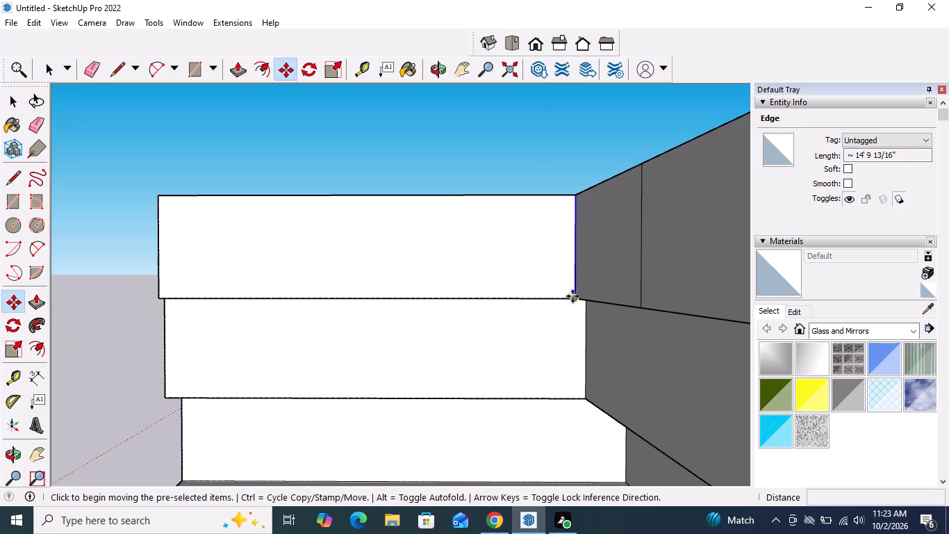
click(575, 297)
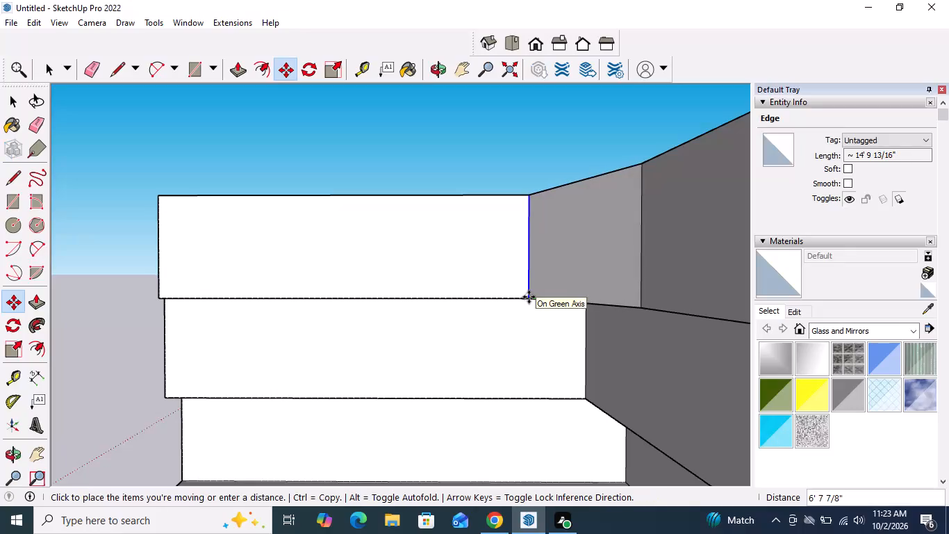
click(158, 296)
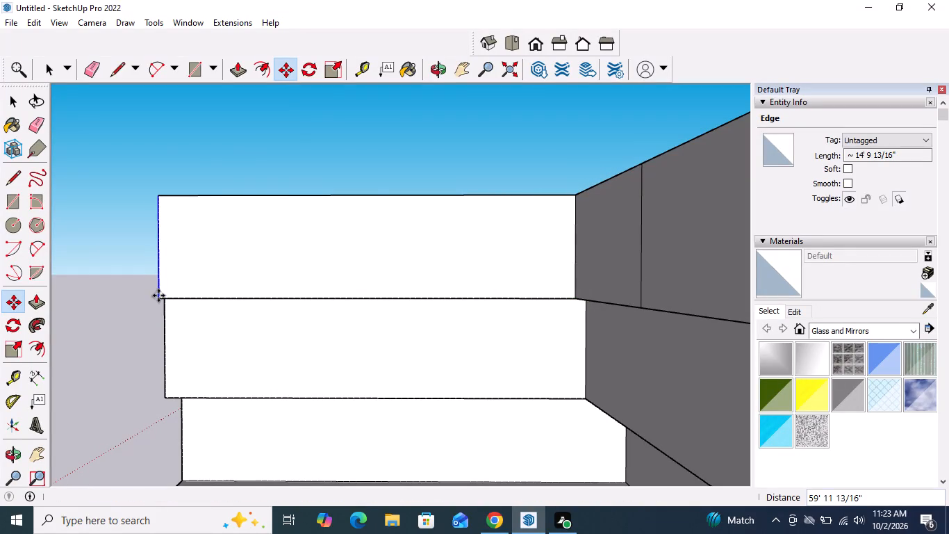
key(shift+slash)
text(33)
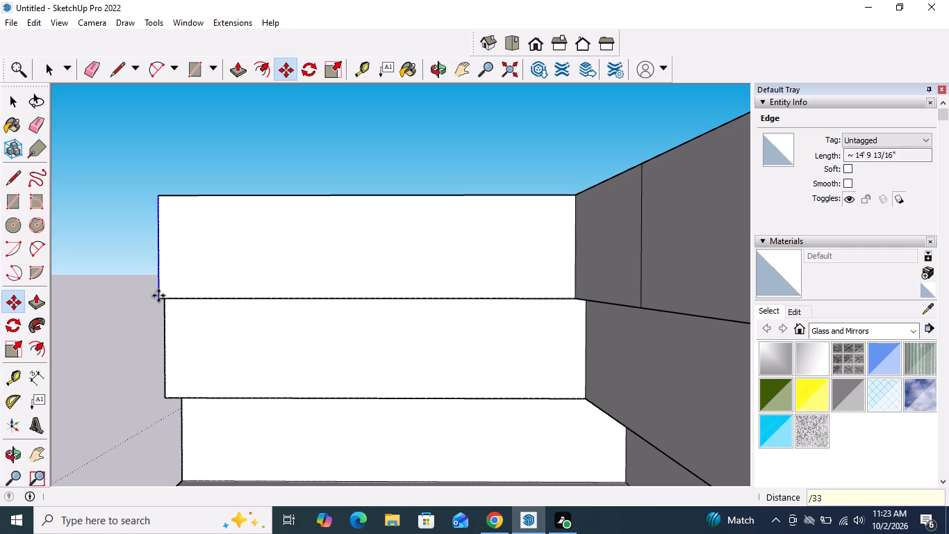
key(BackSpace)
key(Return)
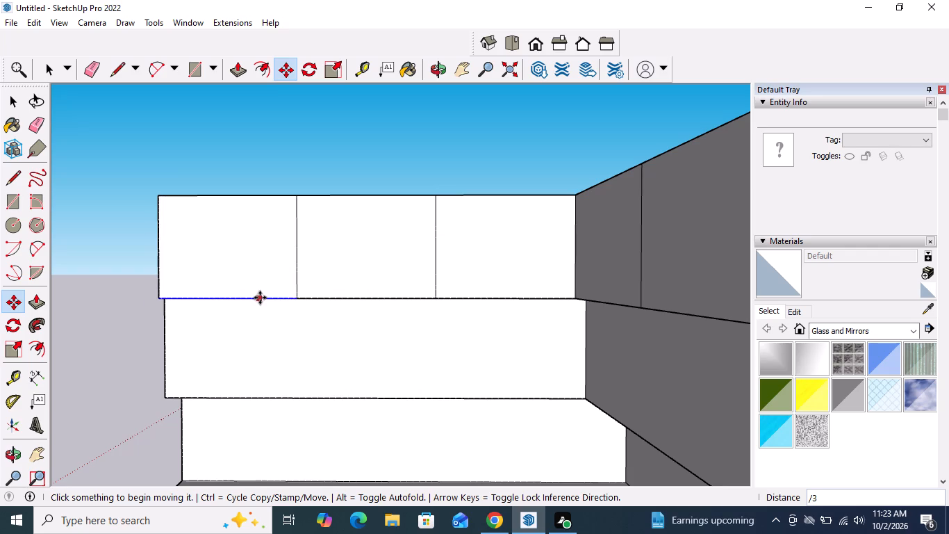
key(Escape)
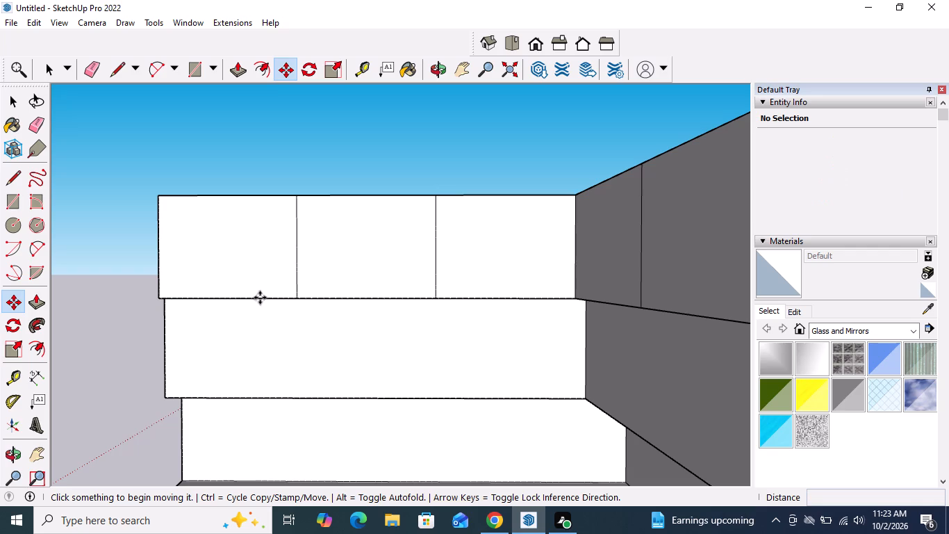
scroll(264, 297, down, 10)
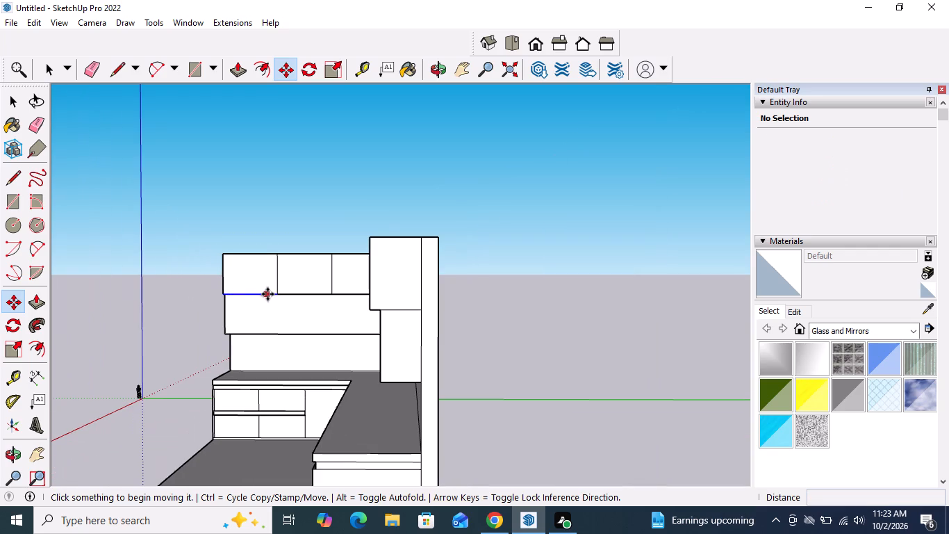
key(space)
Draw a full-height vertical line across the long wall's middle band, slightly past the top band's first divider from the inner corner.
middle_drag(257, 339, 440, 353)
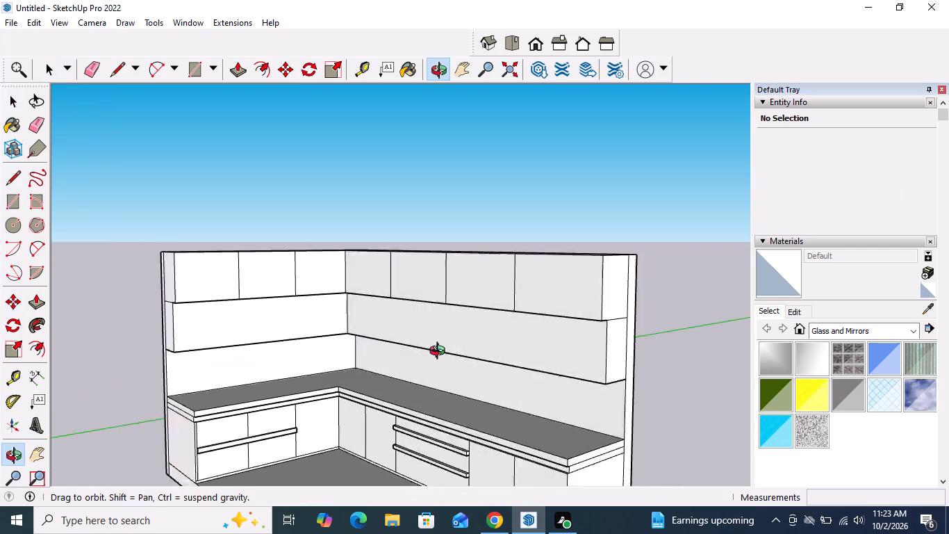
middle_drag(440, 353, 587, 325)
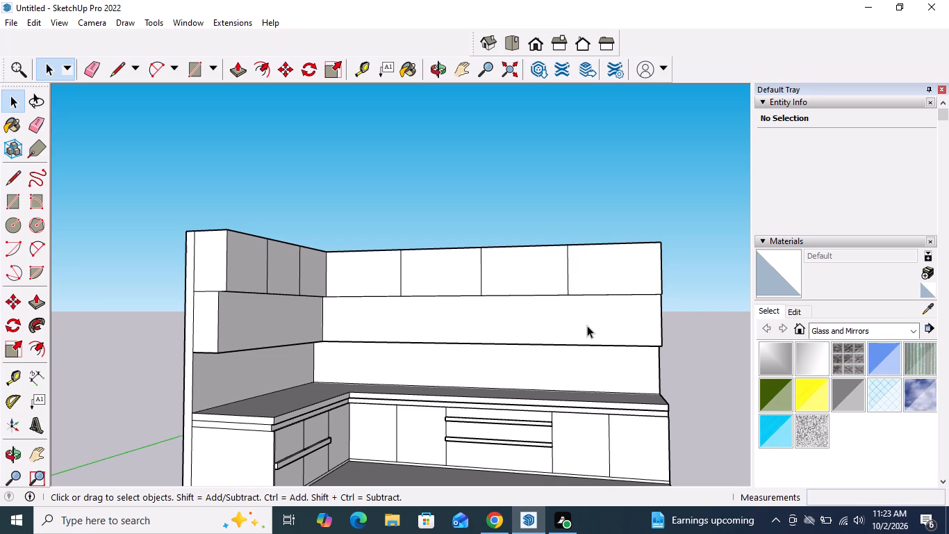
scroll(381, 335, up, 5)
middle_drag(374, 329, 395, 335)
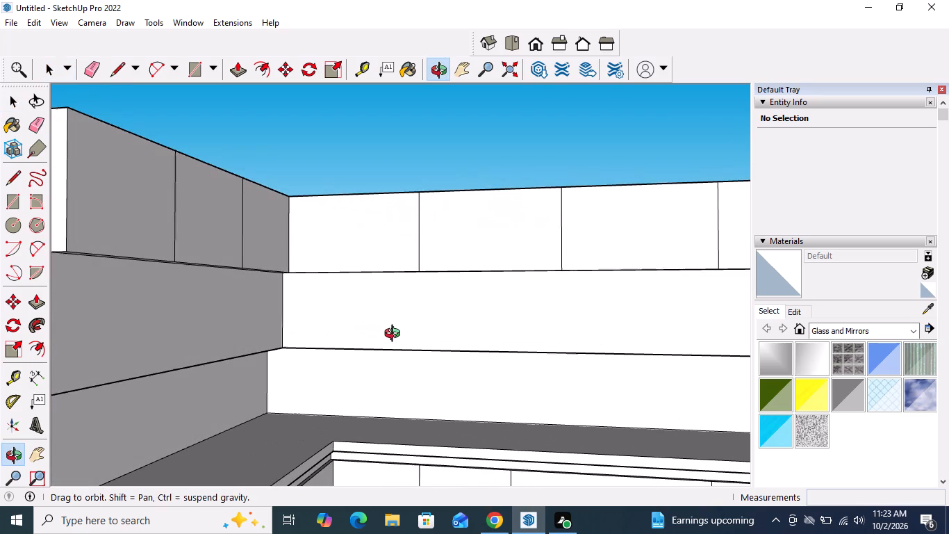
middle_drag(395, 335, 396, 336)
scroll(396, 336, up, 1)
scroll(399, 353, down, 5)
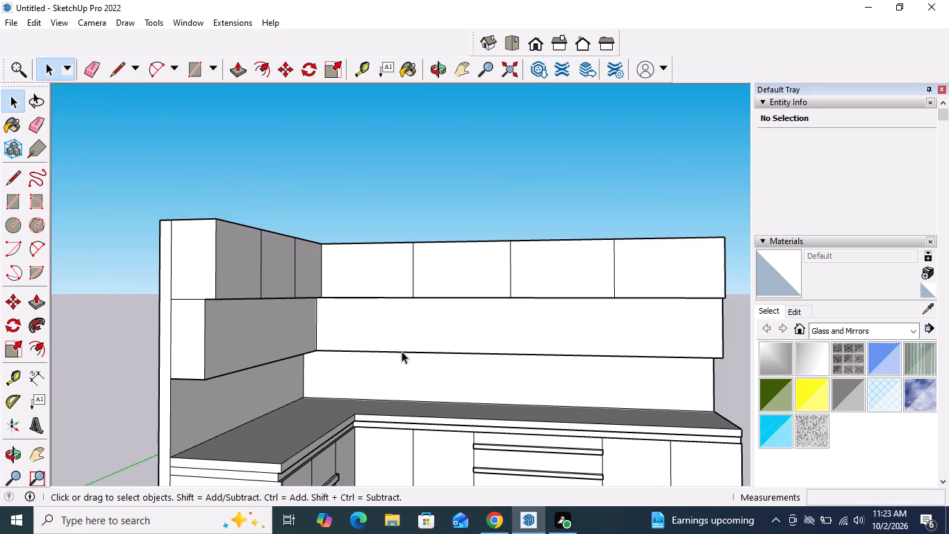
middle_drag(402, 350, 420, 353)
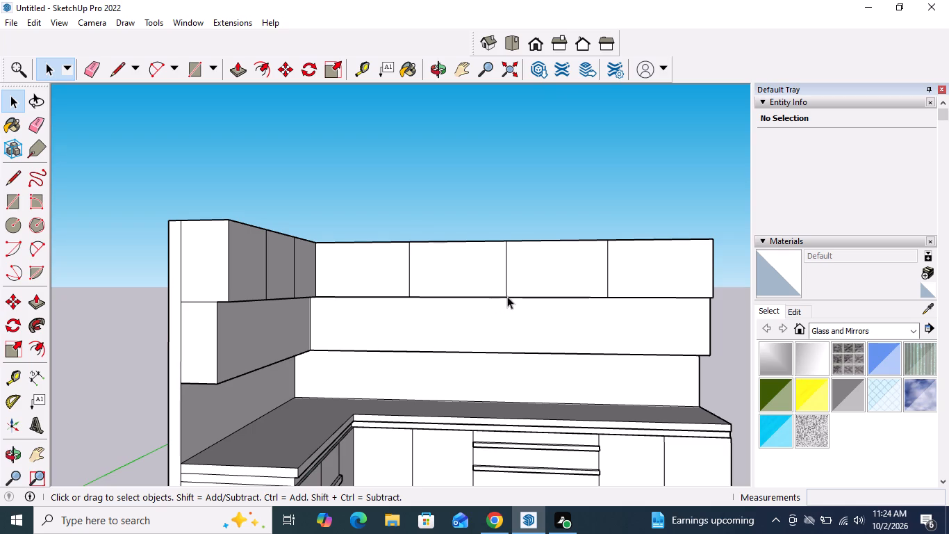
scroll(383, 312, up, 4)
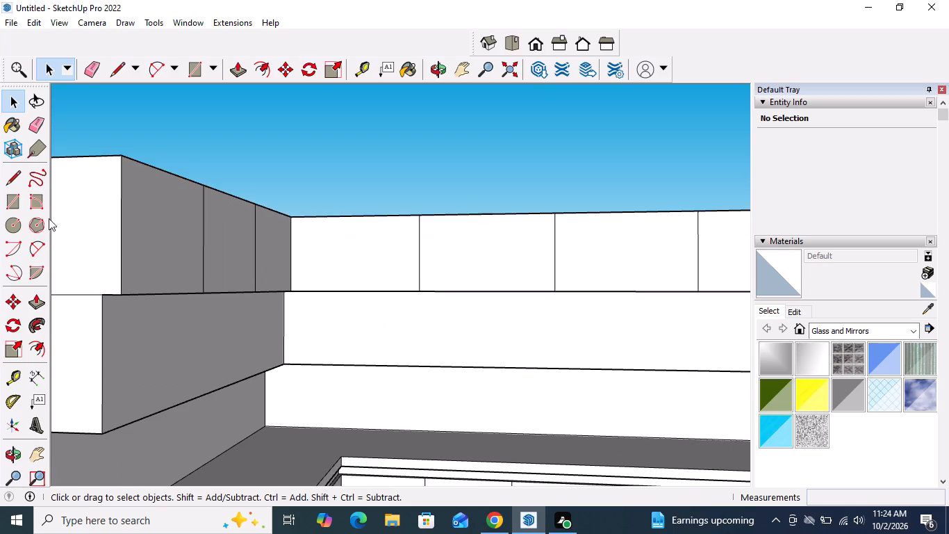
click(19, 184)
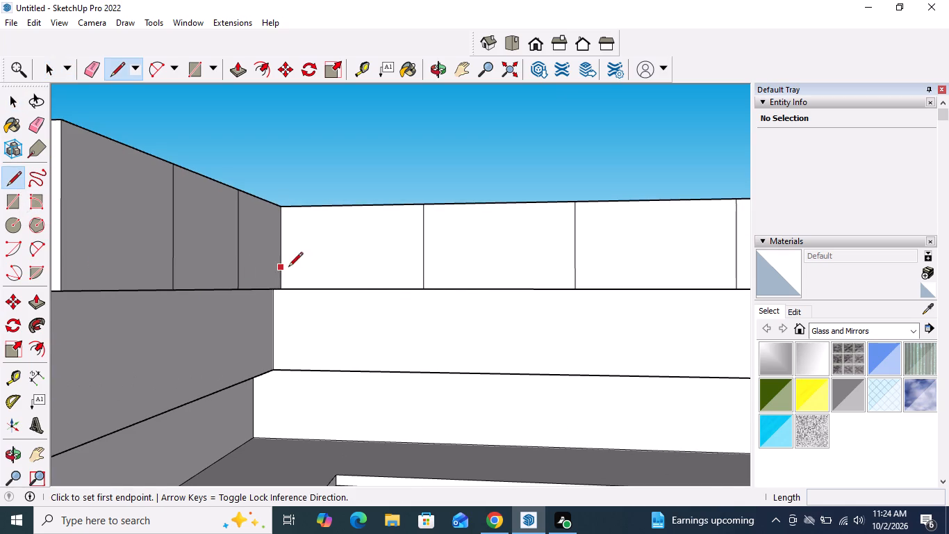
middle_drag(433, 325, 439, 256)
click(459, 296)
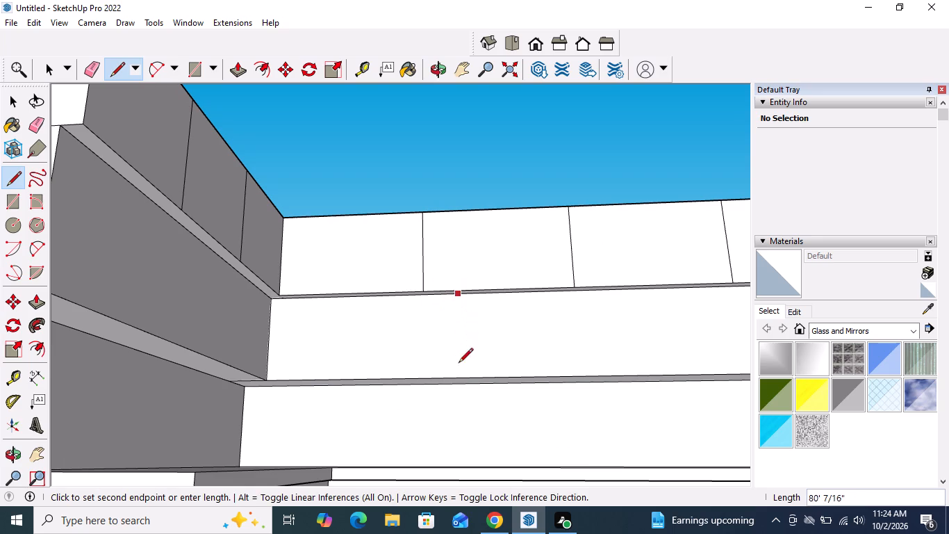
click(461, 378)
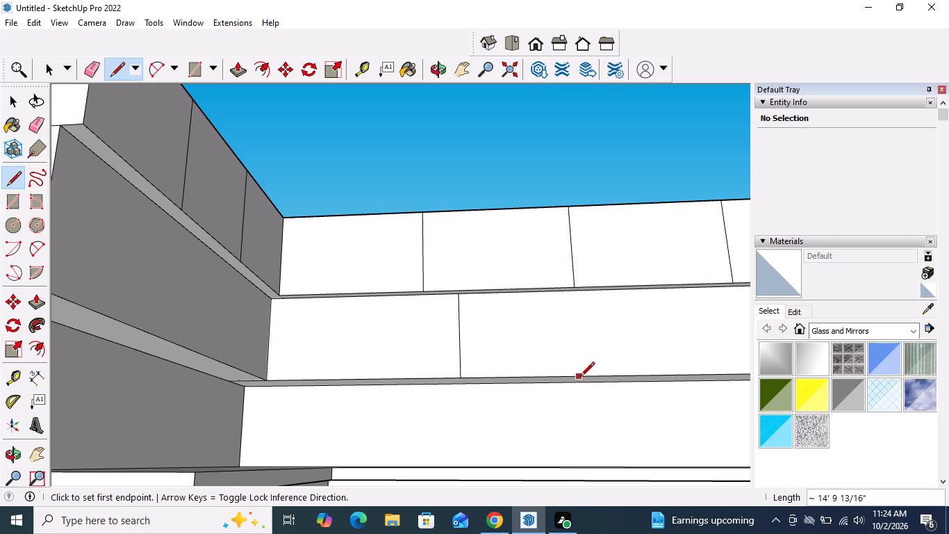
Draw a second full-height vertical line on the long wall's middle band, beneath the divider between the second and third top fronts.
middle_drag(576, 353, 563, 285)
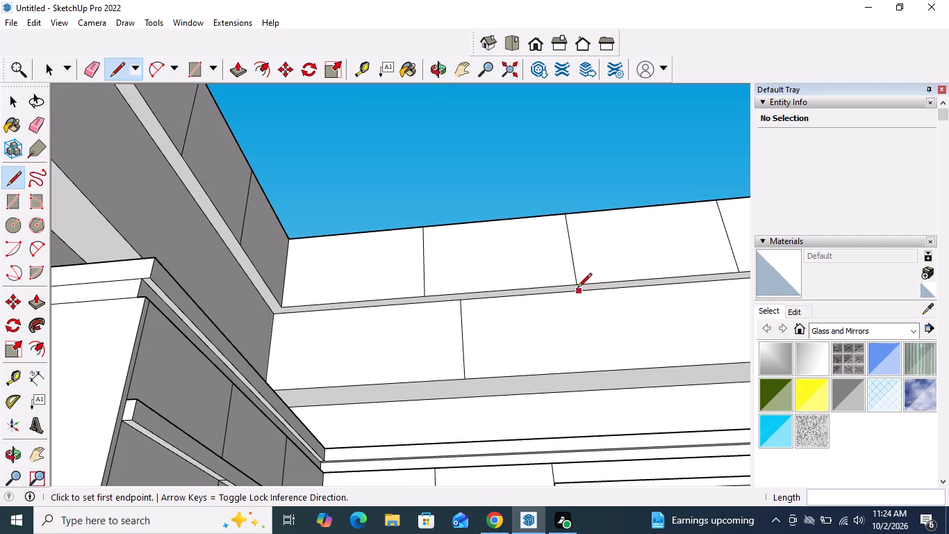
scroll(575, 294, up, 8)
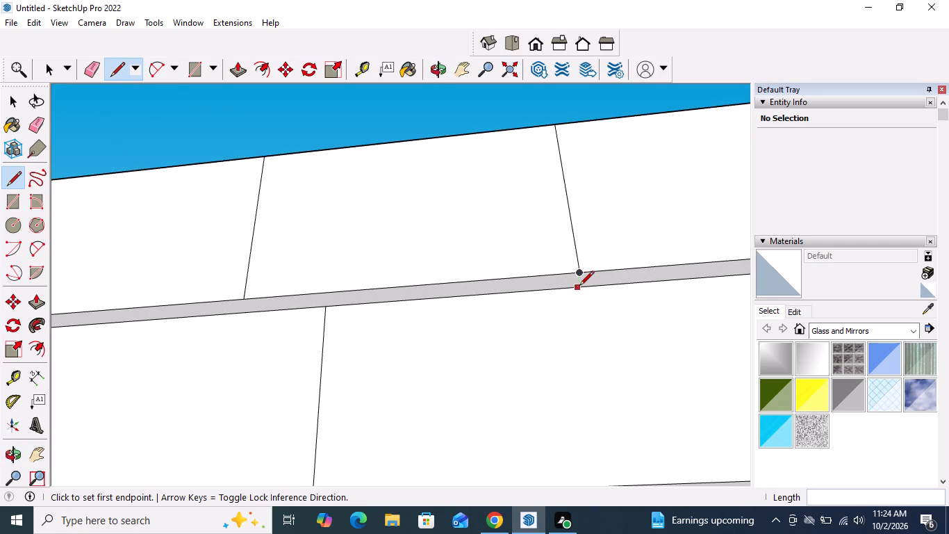
drag(579, 286, 579, 298)
scroll(584, 330, down, 6)
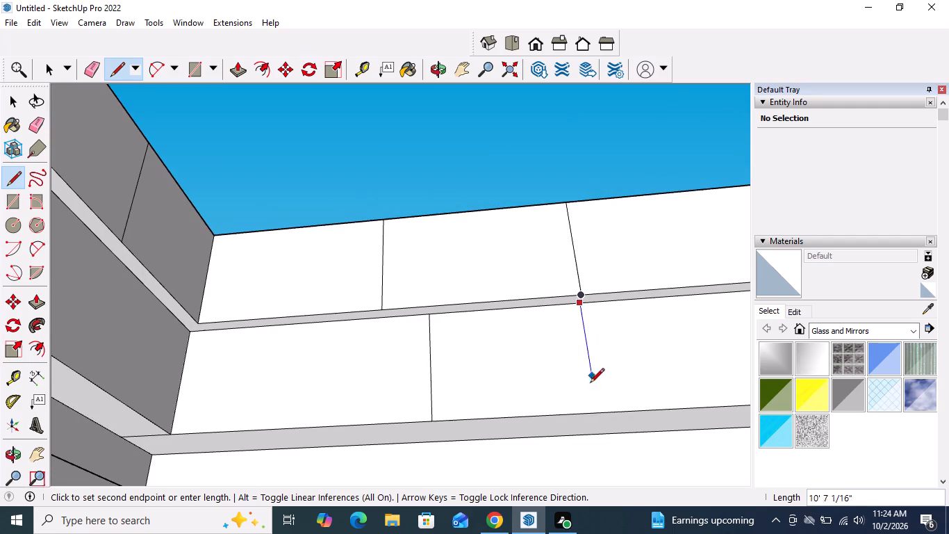
click(594, 412)
Draw a third full-height vertical line on the long wall's middle band, beneath the divider between the third and fourth top fronts.
scroll(413, 441, down, 5)
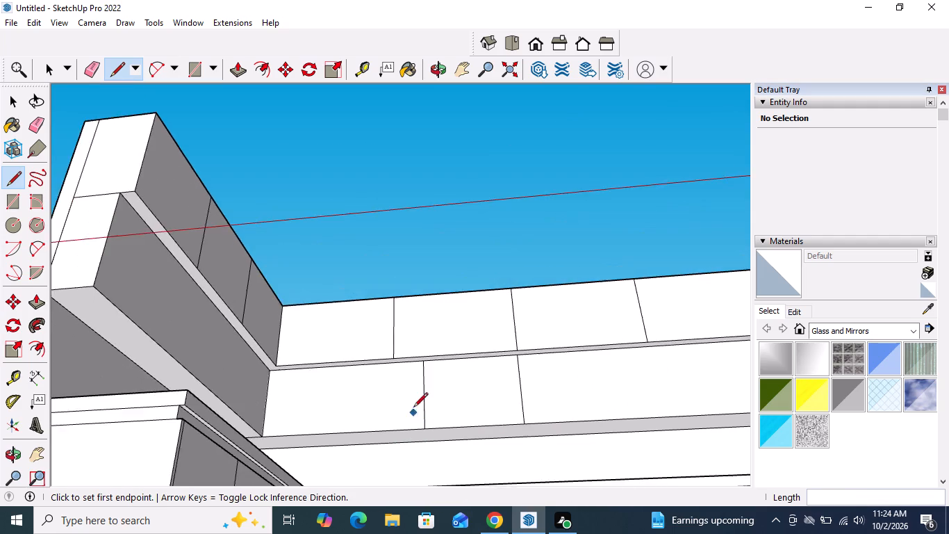
scroll(413, 408, down, 5)
middle_drag(570, 398, 570, 506)
scroll(539, 334, up, 2)
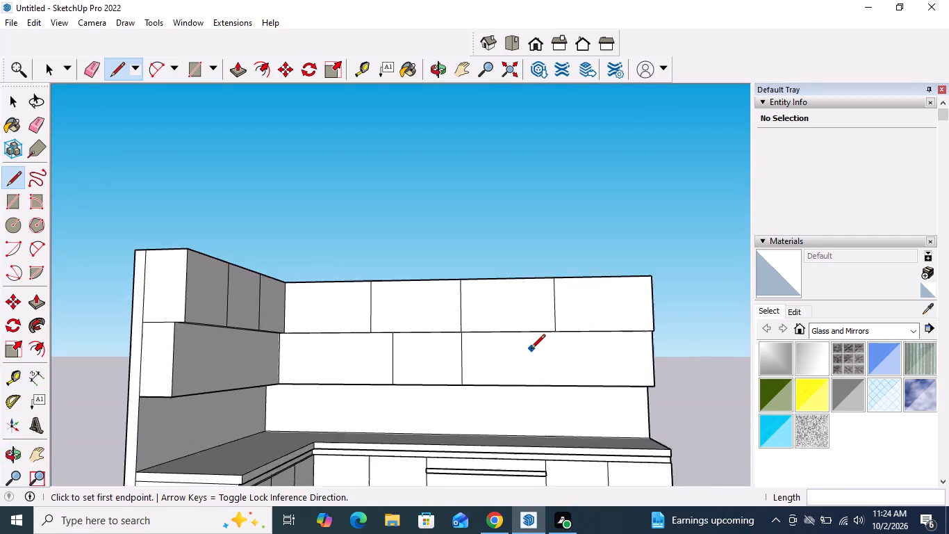
scroll(531, 350, up, 5)
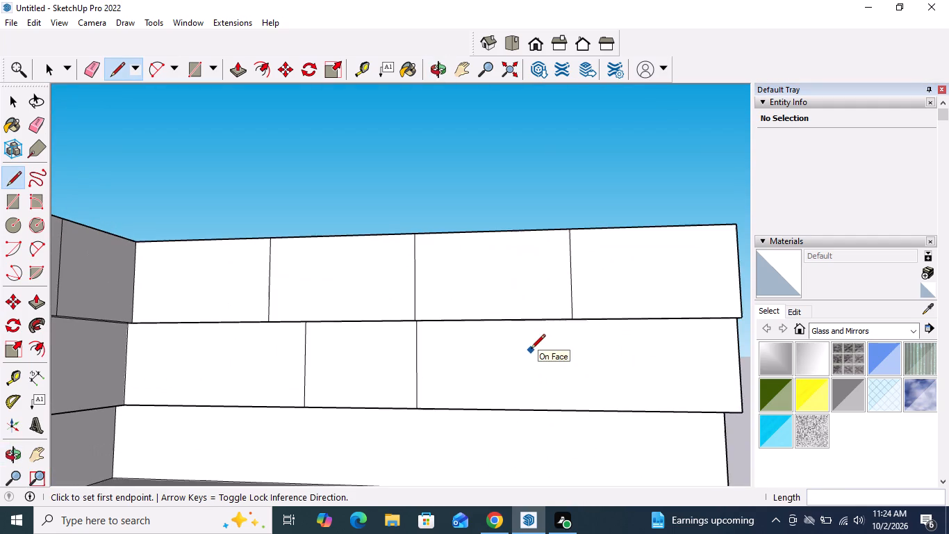
scroll(531, 376, up, 1)
middle_drag(531, 375, 531, 275)
scroll(516, 311, down, 1)
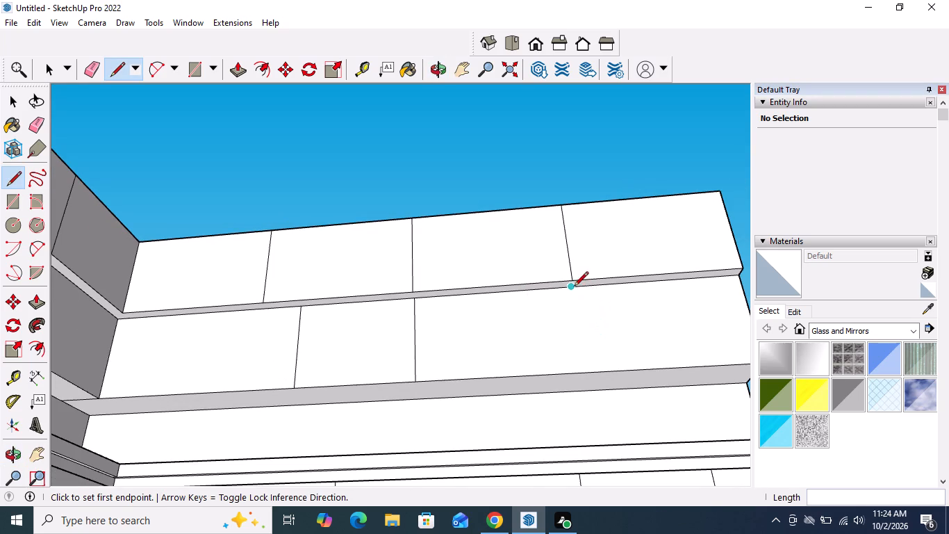
drag(574, 286, 573, 293)
click(586, 368)
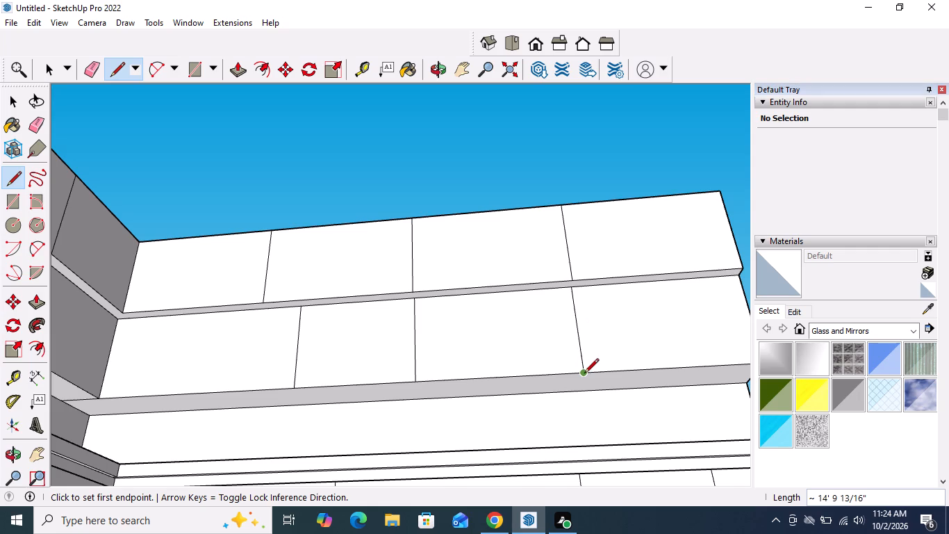
key(space)
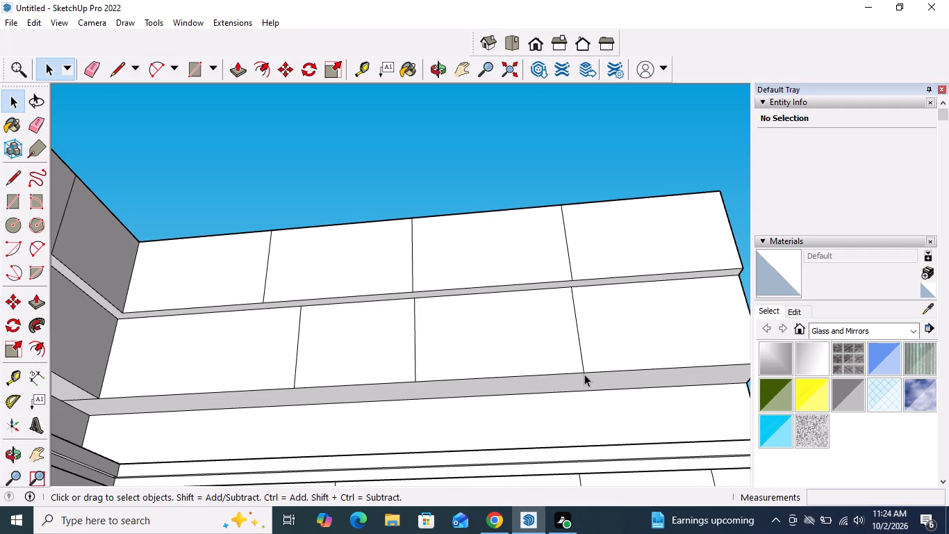
Split the middle band's section nearest the inner corner on the long wall with a vertical line from its top edge's midpoint.
scroll(611, 392, down, 3)
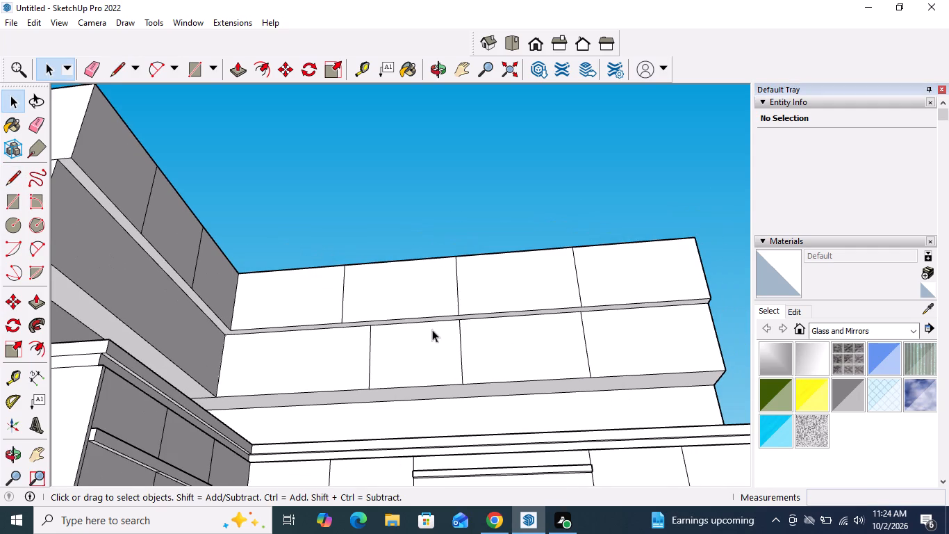
scroll(434, 315, down, 2)
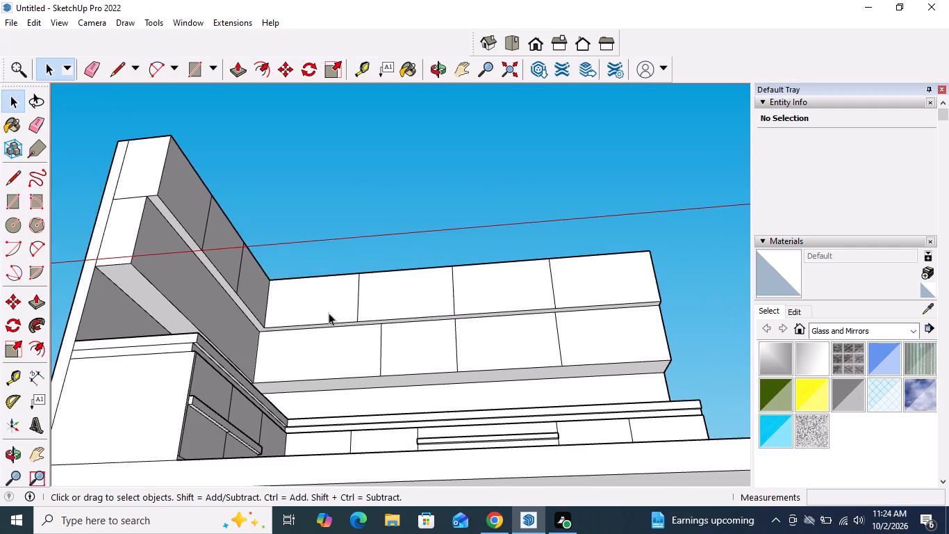
middle_drag(331, 320, 346, 370)
scroll(286, 346, up, 8)
middle_drag(295, 371, 298, 358)
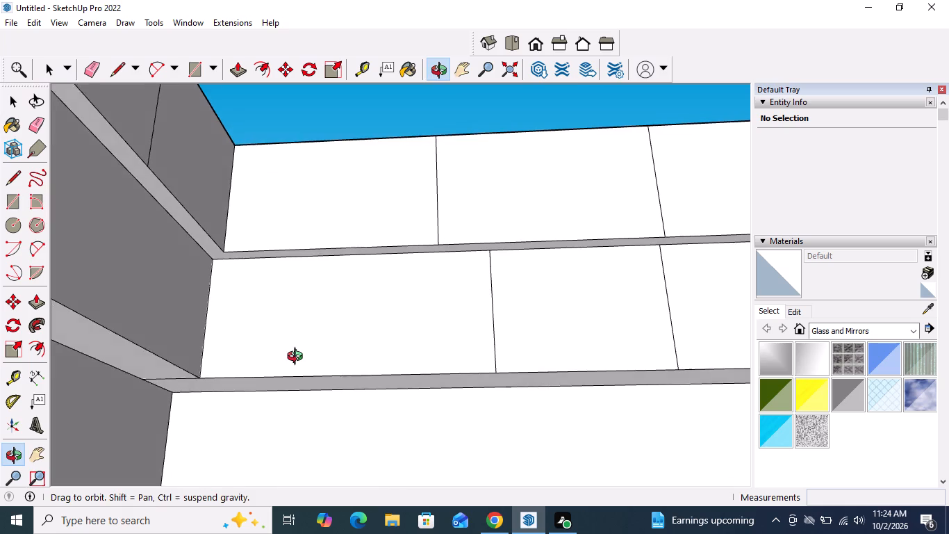
middle_drag(298, 358, 300, 352)
click(17, 175)
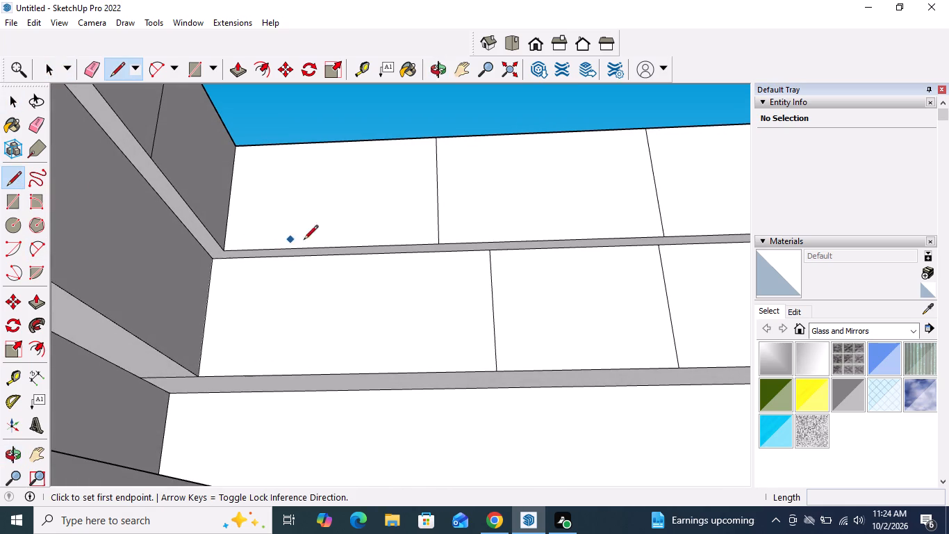
drag(355, 253, 356, 260)
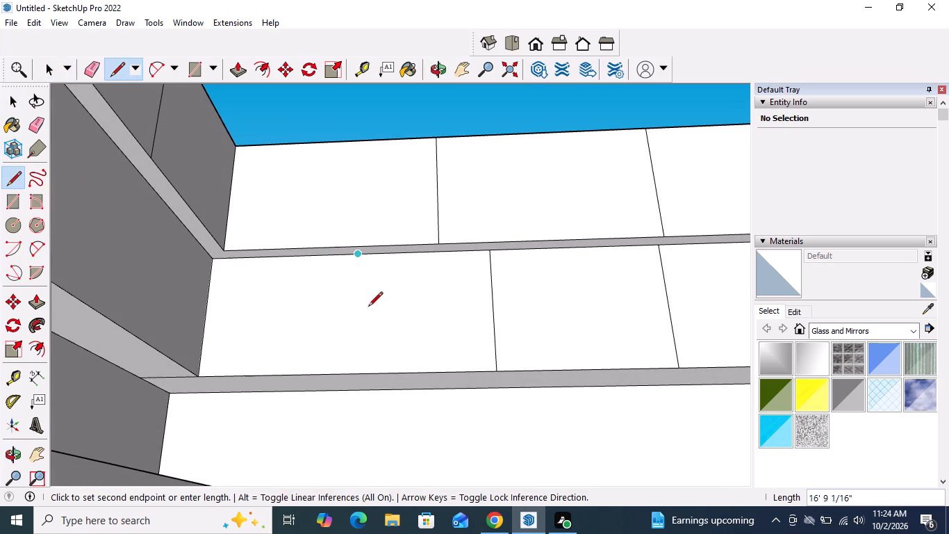
click(352, 376)
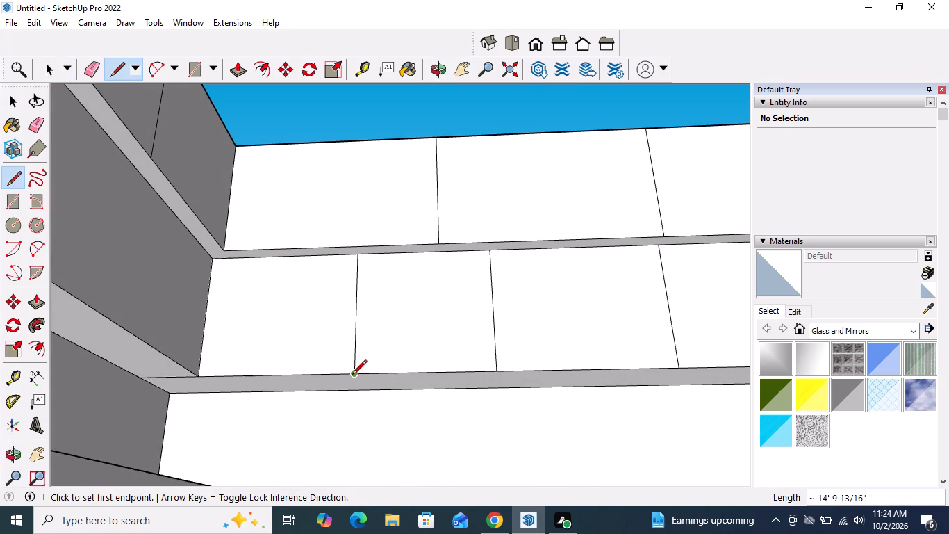
key(space)
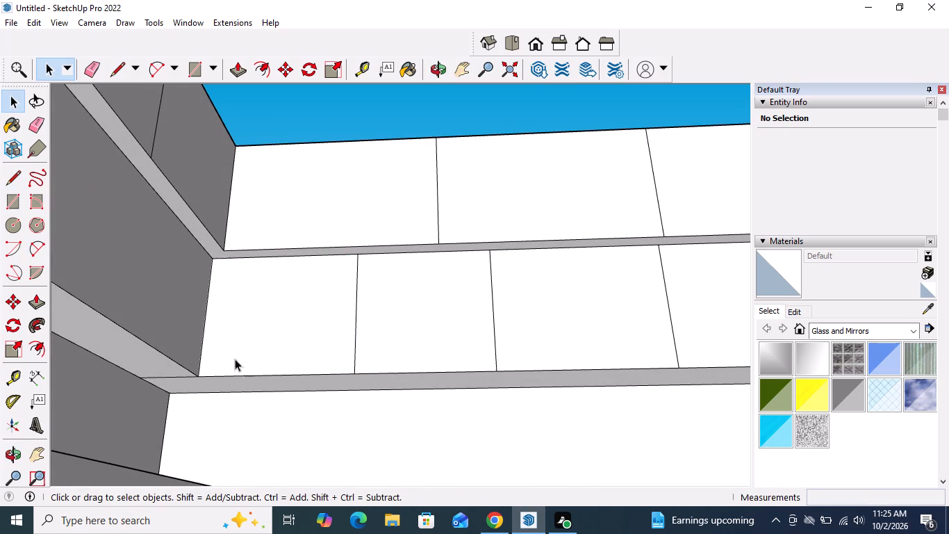
Offset the outlines of the long wall's two middle-band fronts nearest the inner corner inward by about 8 3/8".
click(38, 354)
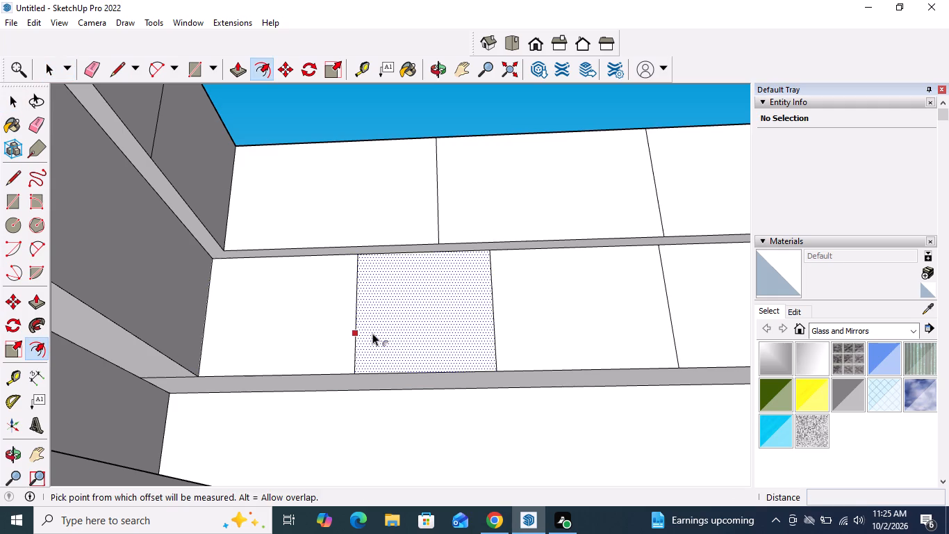
click(372, 333)
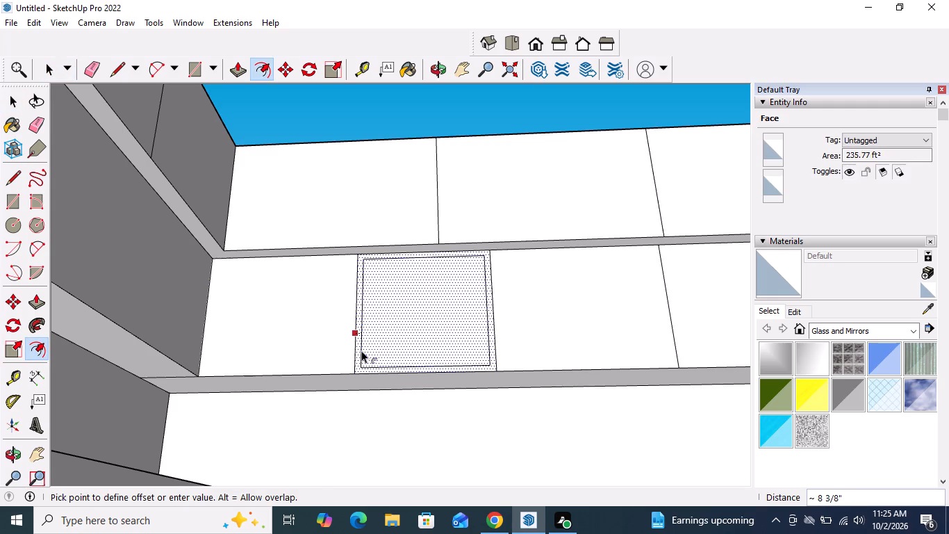
click(361, 350)
double_click(332, 349)
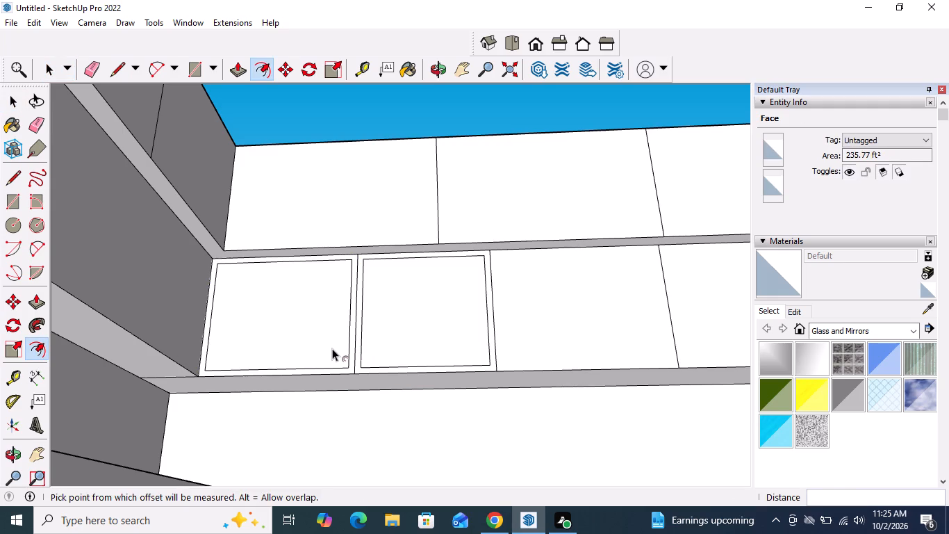
key(space)
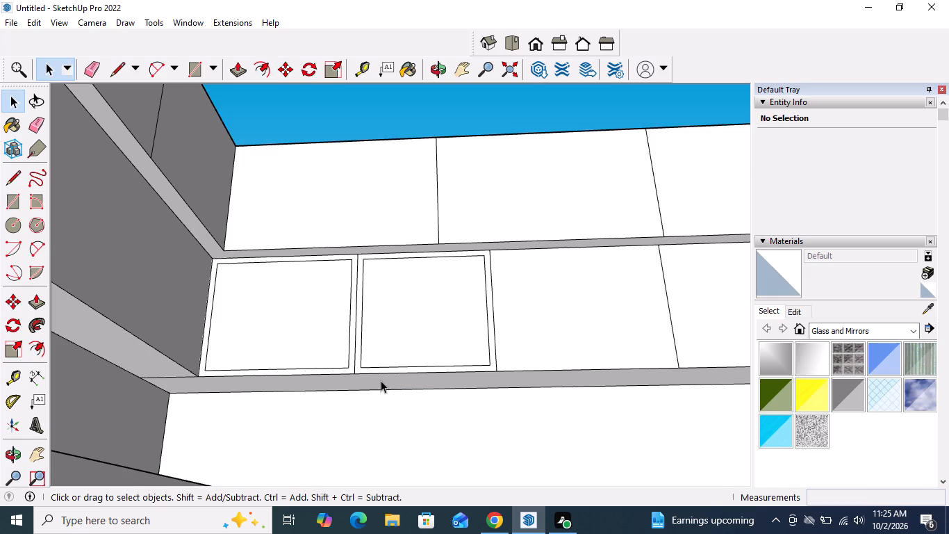
Offset the outline of the middle-band front beneath the third top front on the long wall inward by about 5 1/2".
scroll(381, 380, down, 4)
scroll(290, 340, down, 4)
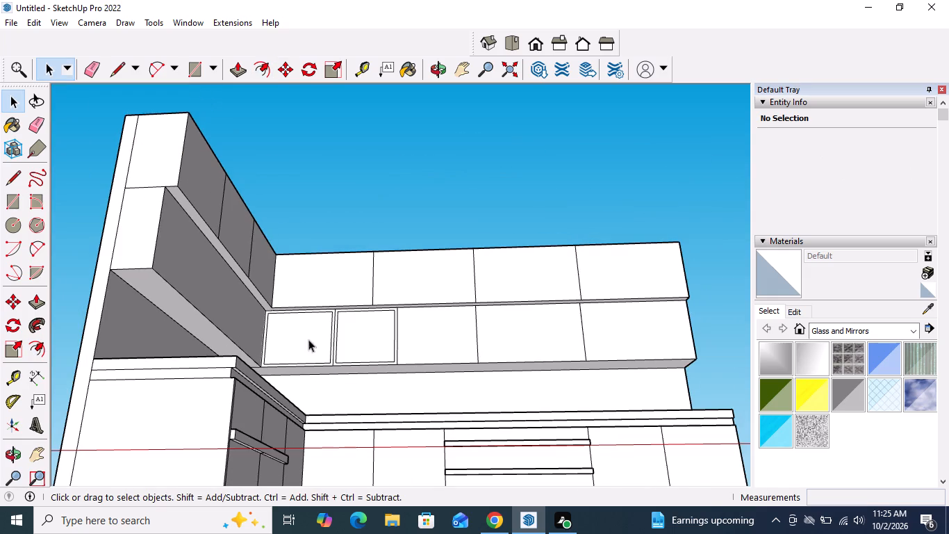
middle_drag(509, 329, 509, 452)
scroll(543, 254, up, 7)
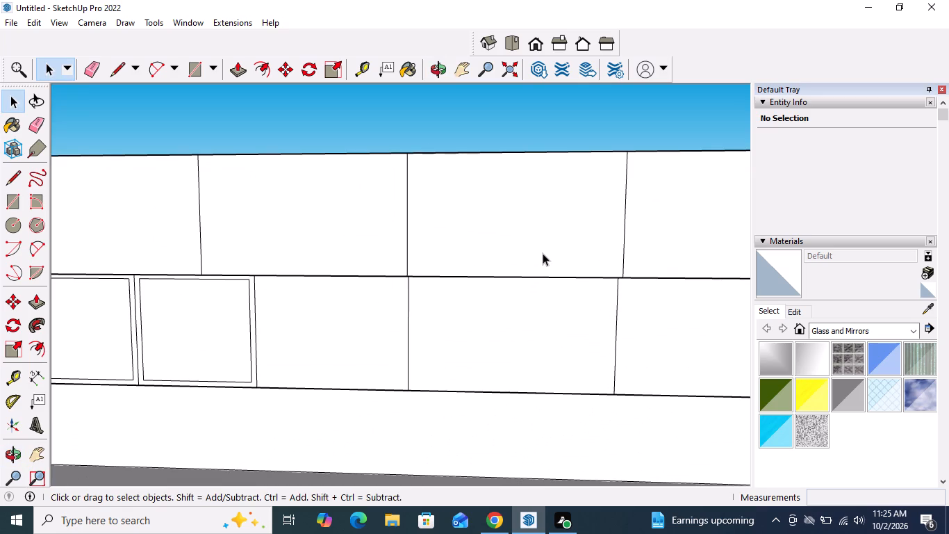
click(42, 355)
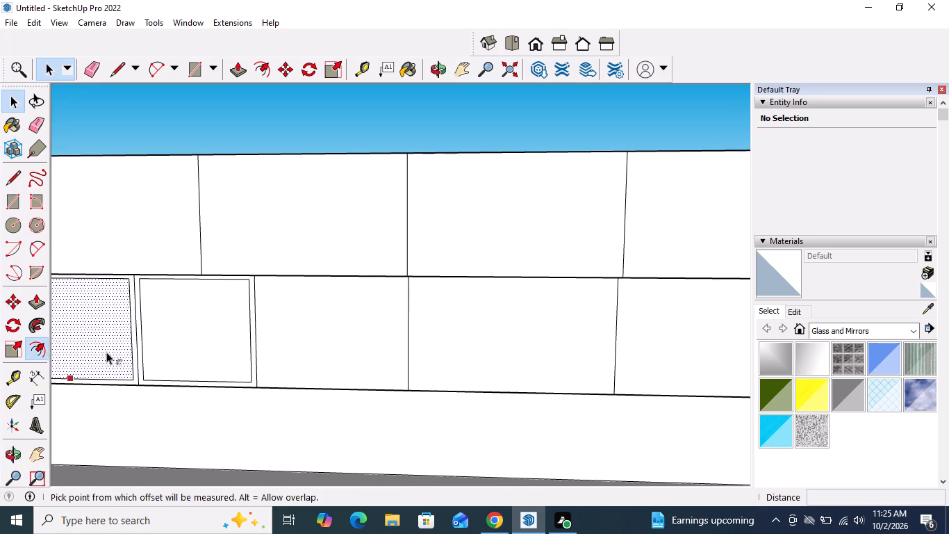
click(422, 322)
scroll(421, 321, up, 2)
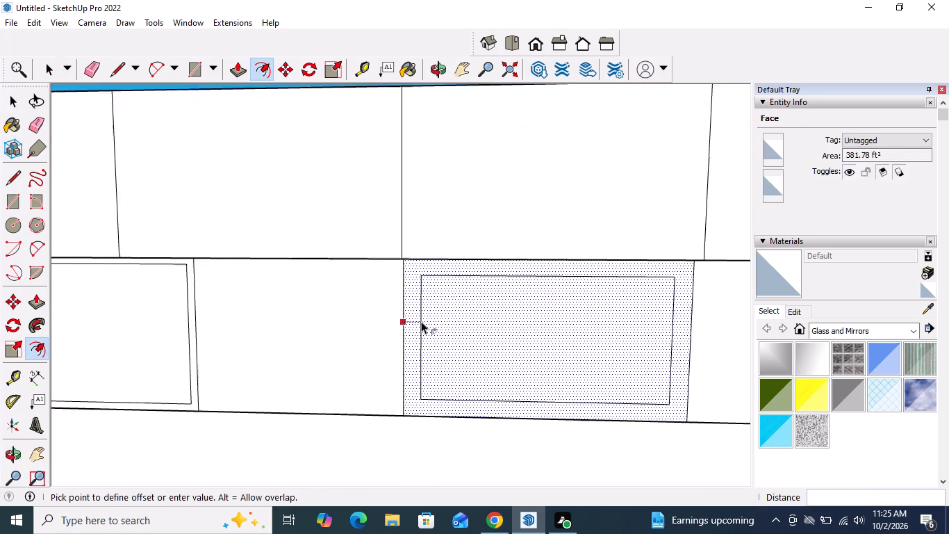
scroll(421, 321, up, 2)
click(407, 314)
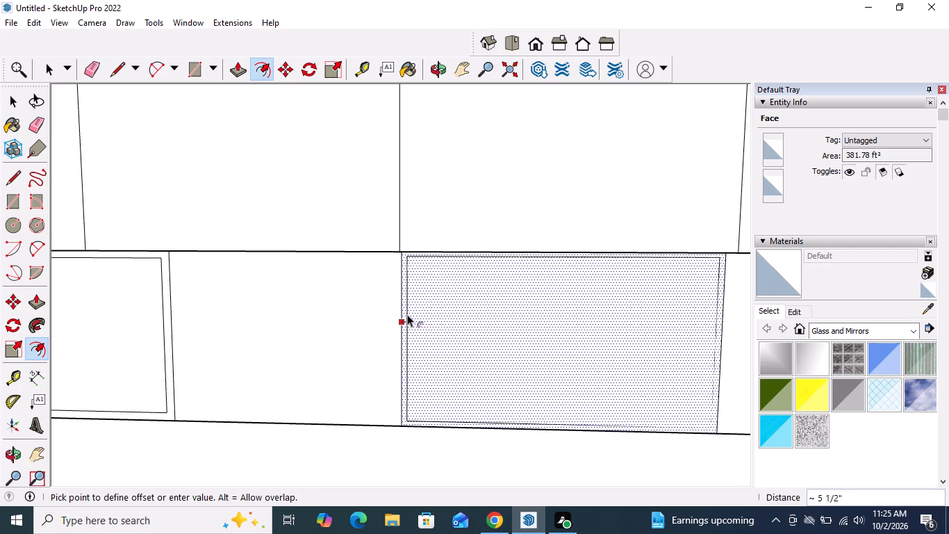
key(space)
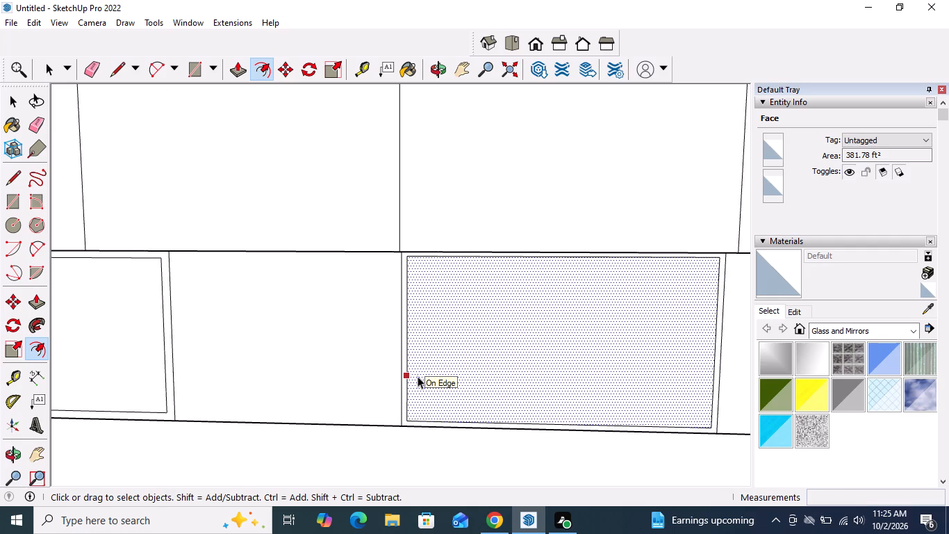
key(space)
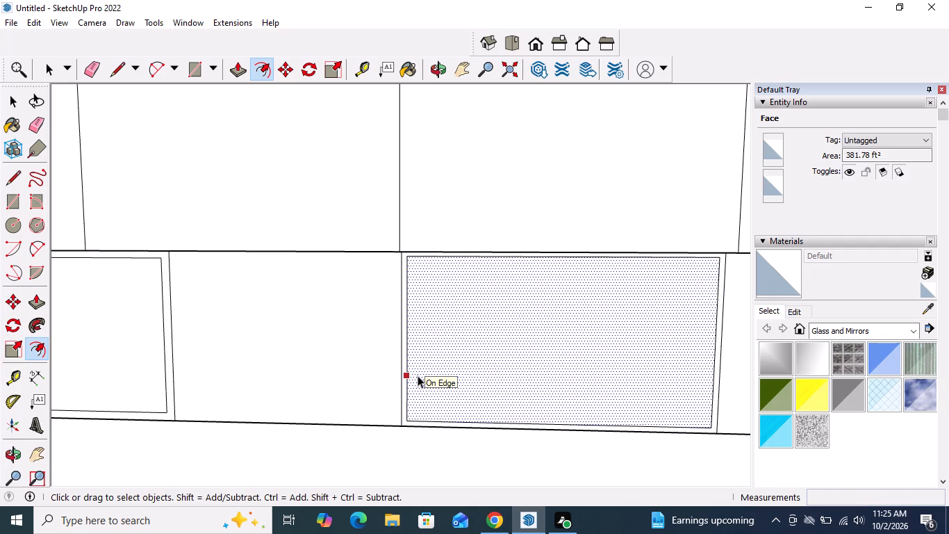
click(418, 375)
key(space)
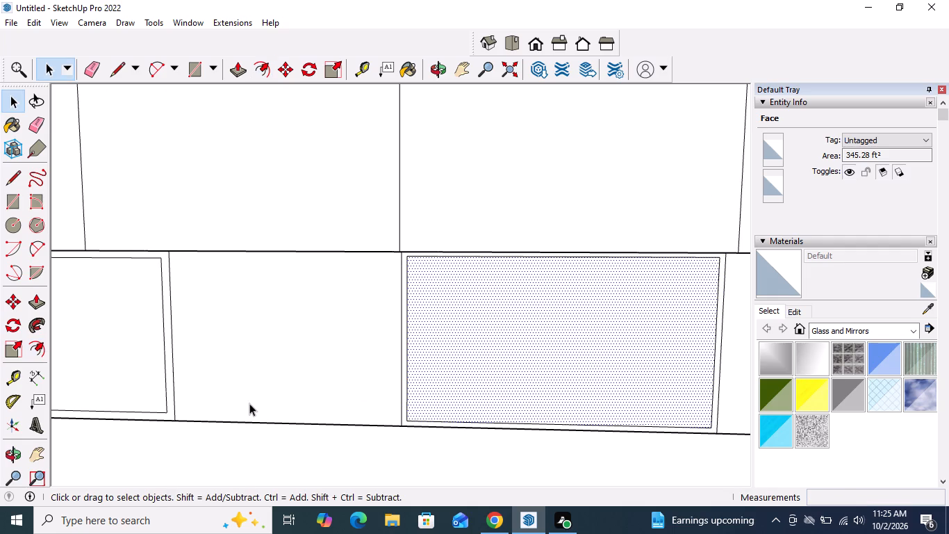
Push the inner face of the framed front beneath the third top front back about 6' 5" to form an open niche.
scroll(249, 402, down, 3)
click(323, 133)
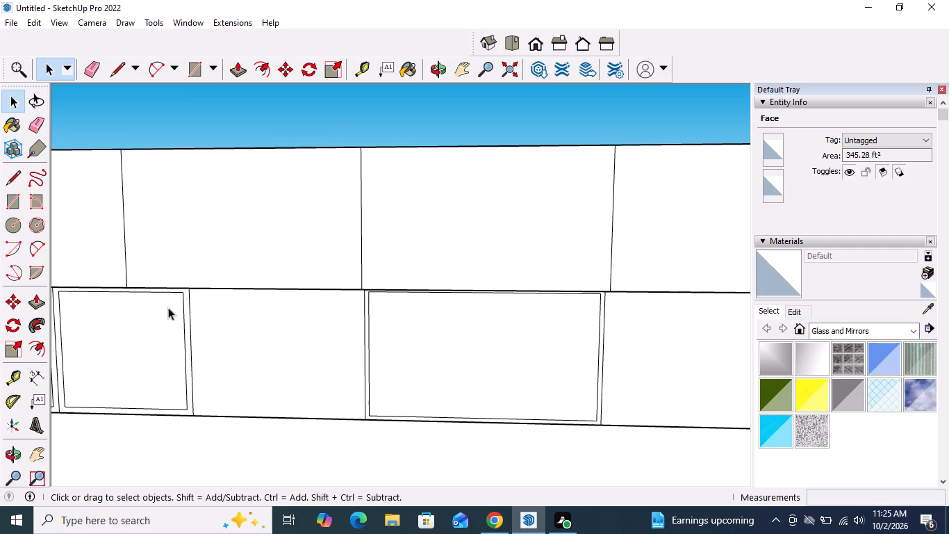
click(35, 308)
click(452, 360)
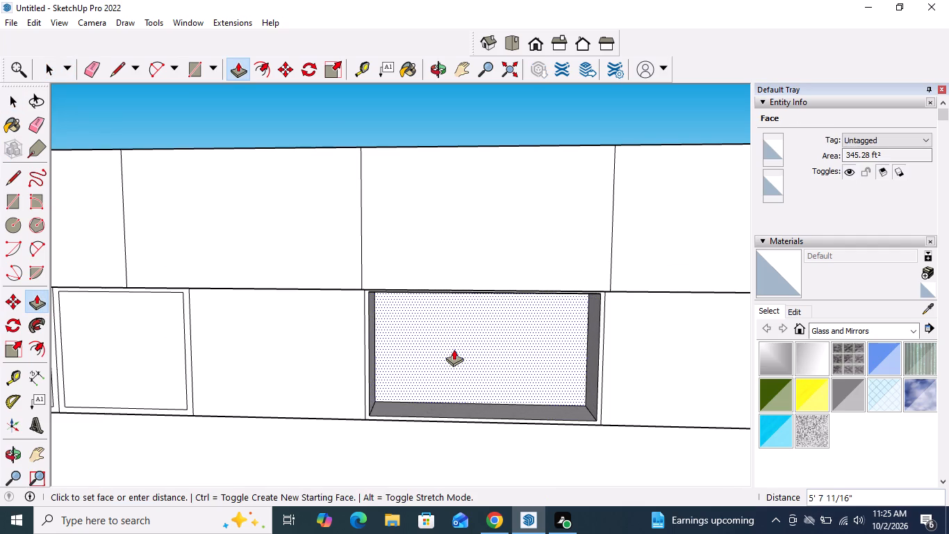
click(454, 348)
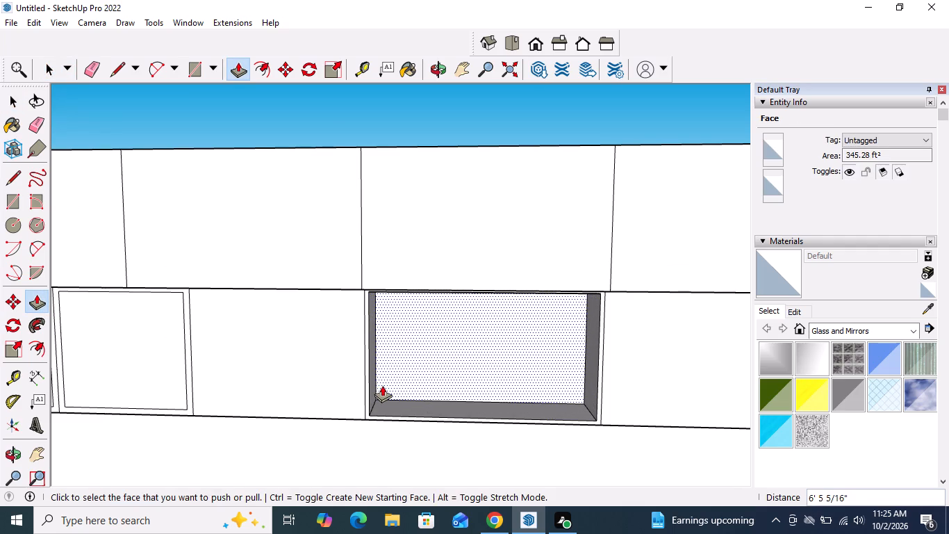
key(space)
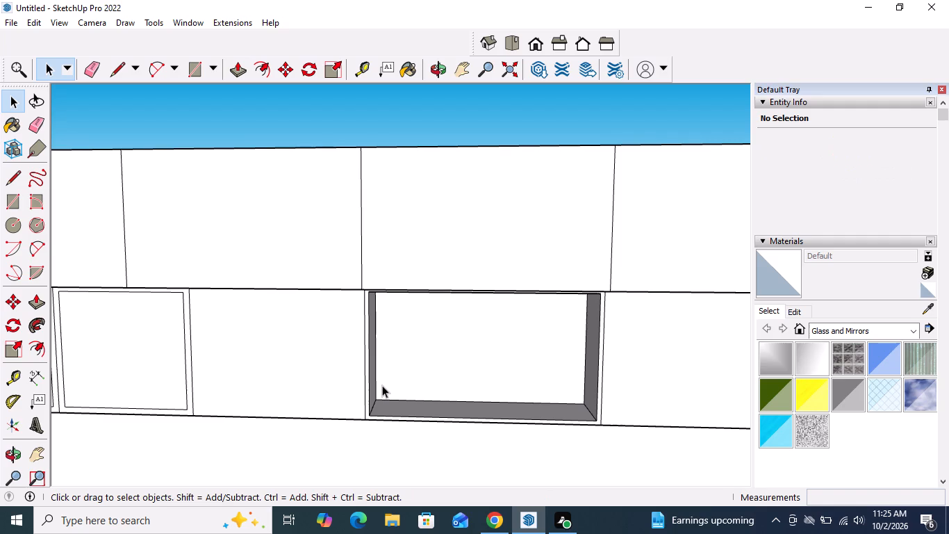
Draw a thin full-width horizontal rectangle about 11 1/2" high across the niche's back face, above its mid-height.
middle_drag(436, 361, 428, 329)
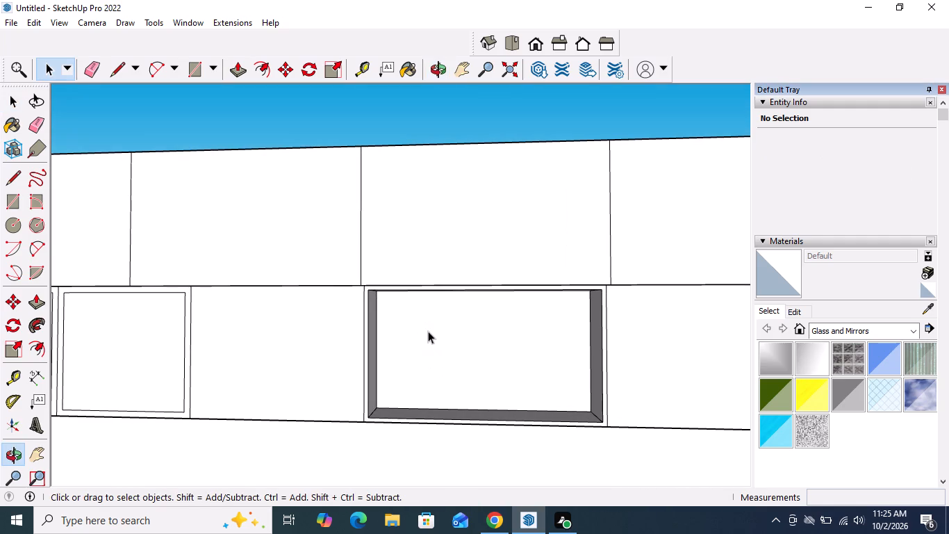
middle_drag(429, 352, 429, 320)
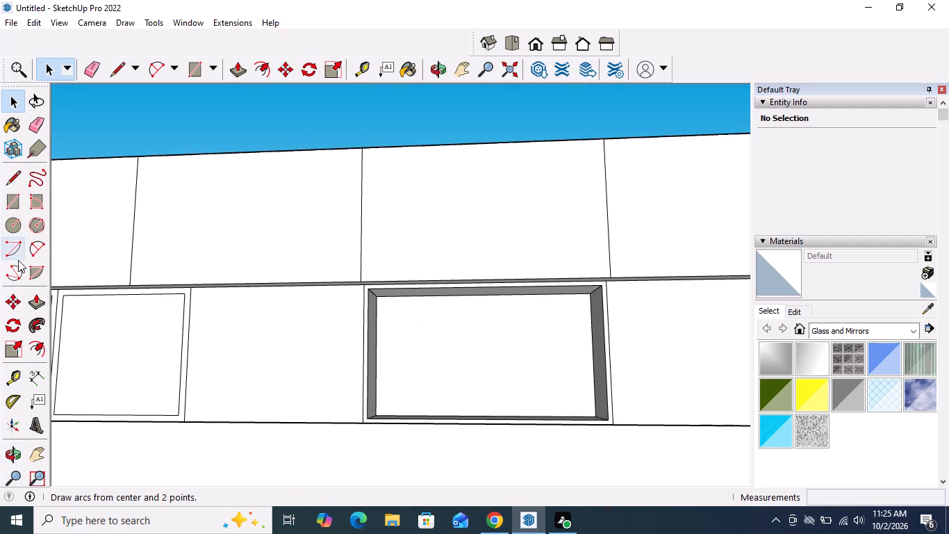
click(10, 202)
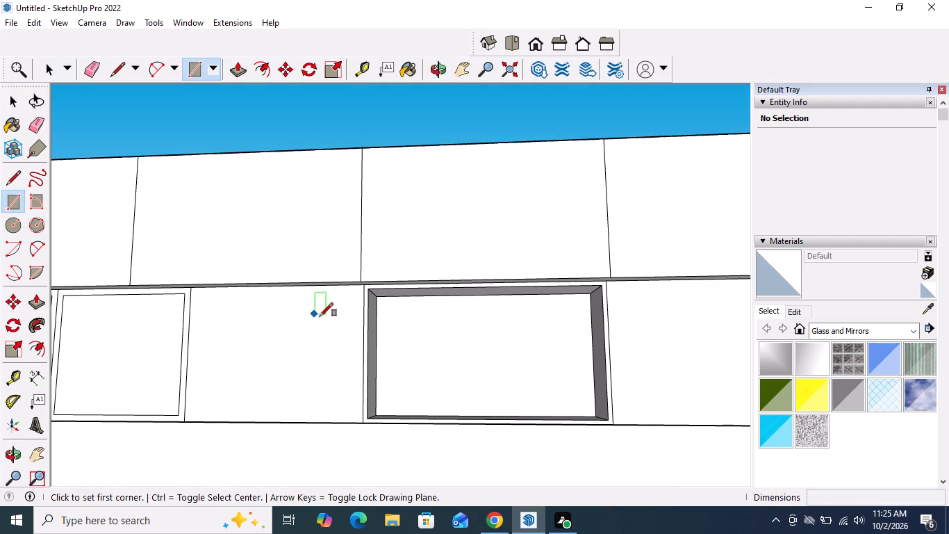
click(376, 339)
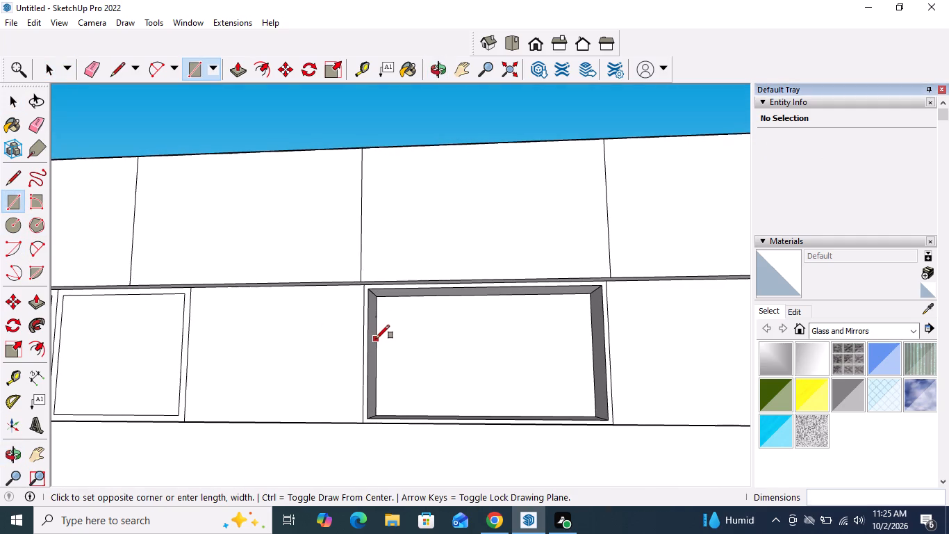
click(592, 346)
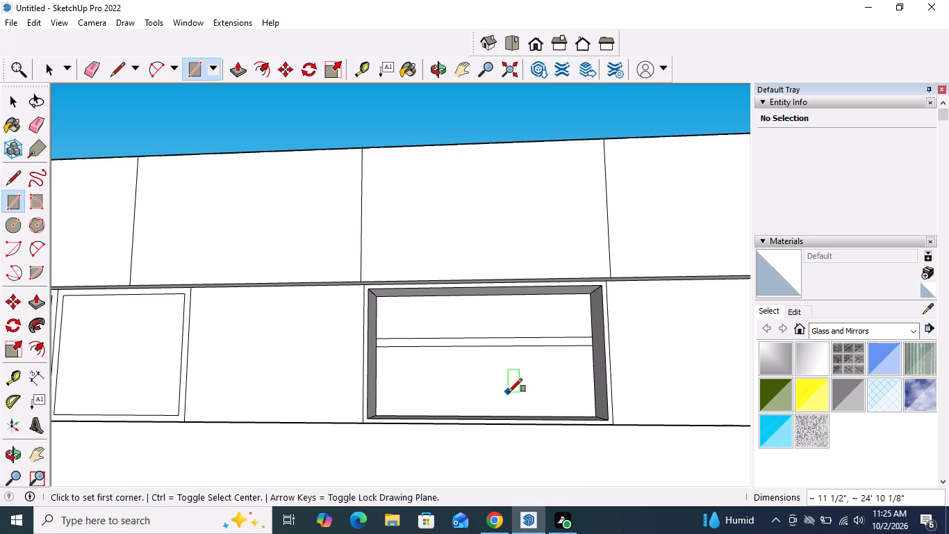
key(space)
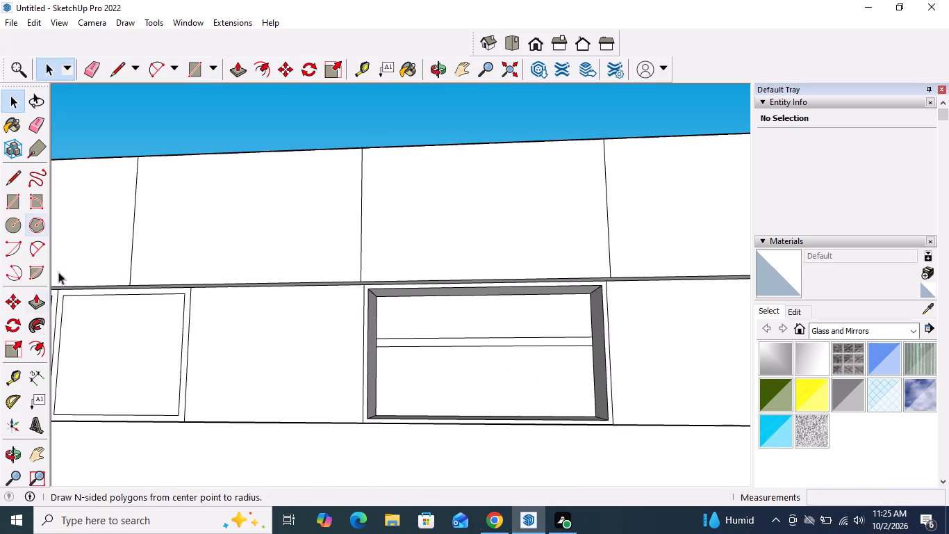
Pull the thin strip on the niche's back face forward about 5' 3 3/4" to form a shelf.
click(33, 301)
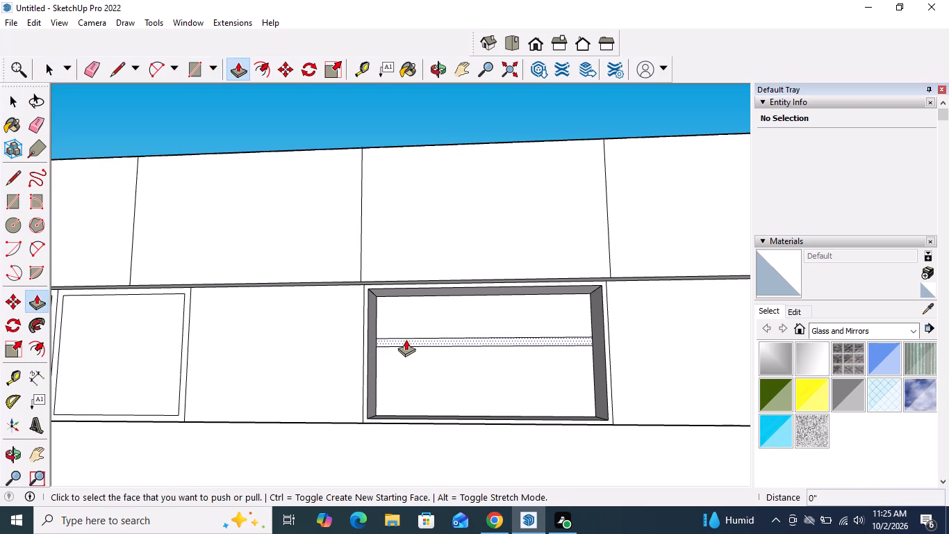
click(406, 339)
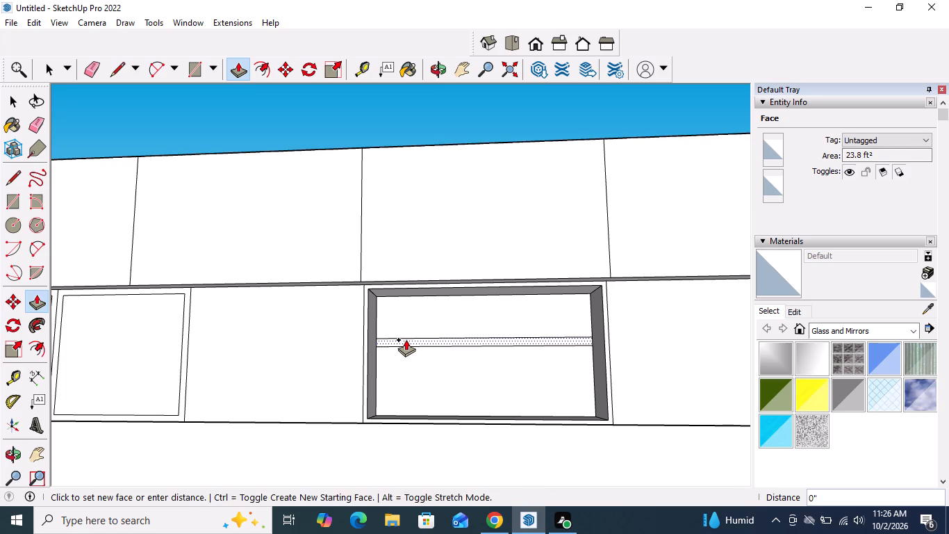
middle_drag(406, 338, 392, 375)
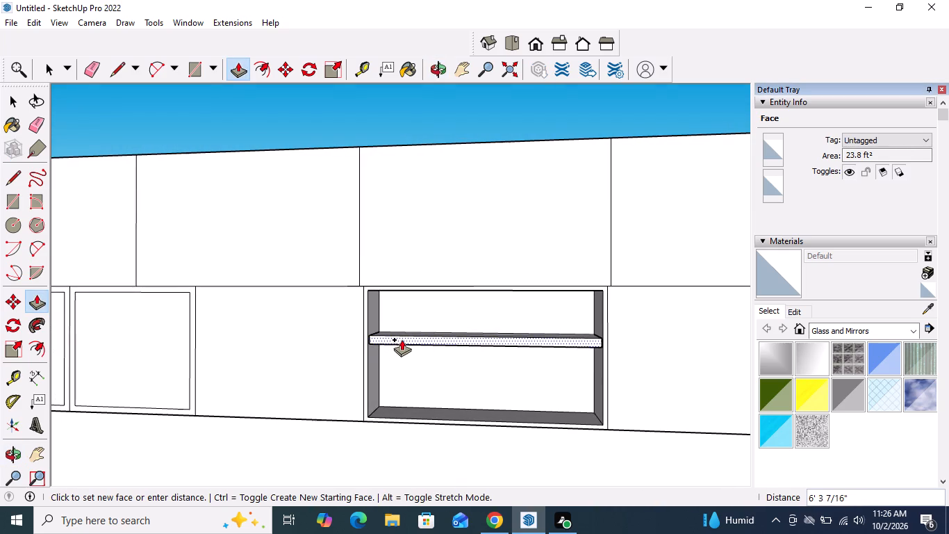
scroll(402, 339, up, 7)
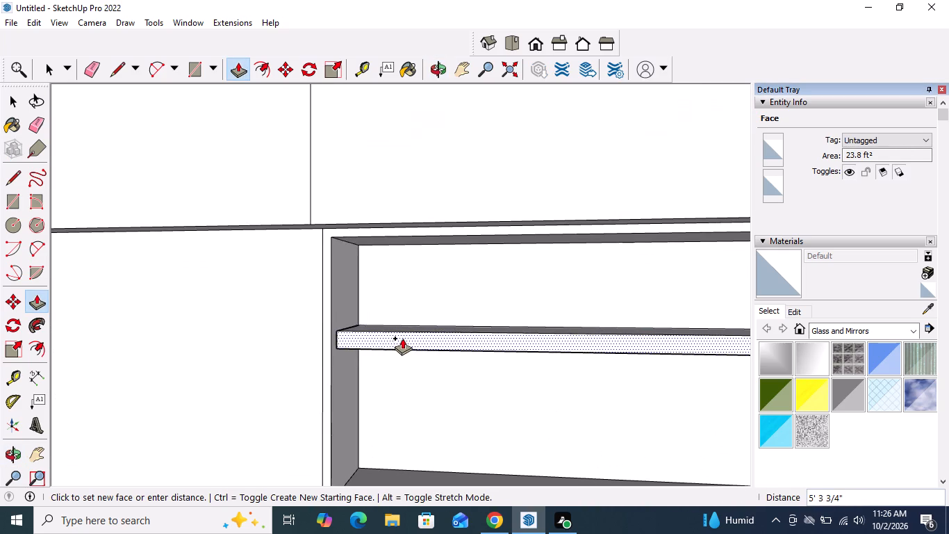
click(402, 337)
key(space)
Draw a short vertical line down the short wall from where the long wall cabinets' front bottom edge meets it.
scroll(367, 321, down, 4)
scroll(315, 292, down, 4)
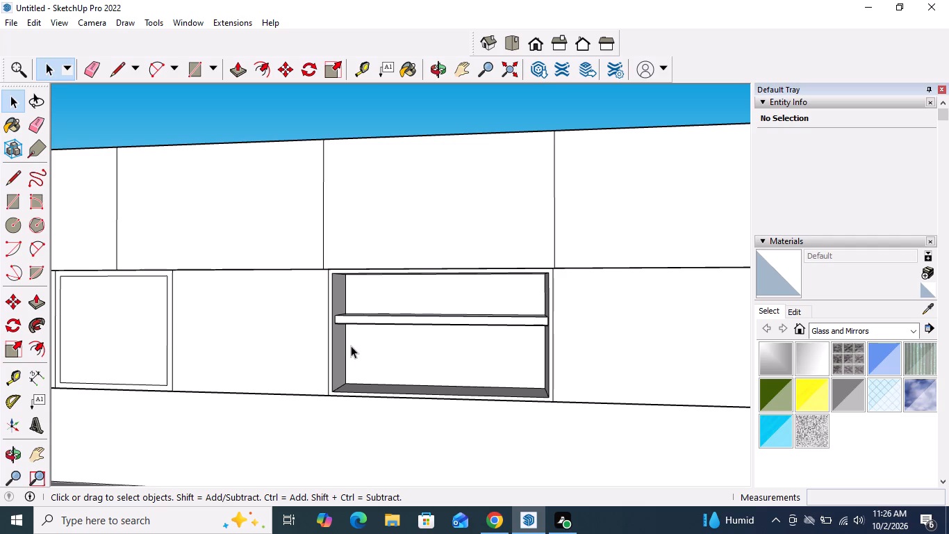
scroll(463, 330, down, 2)
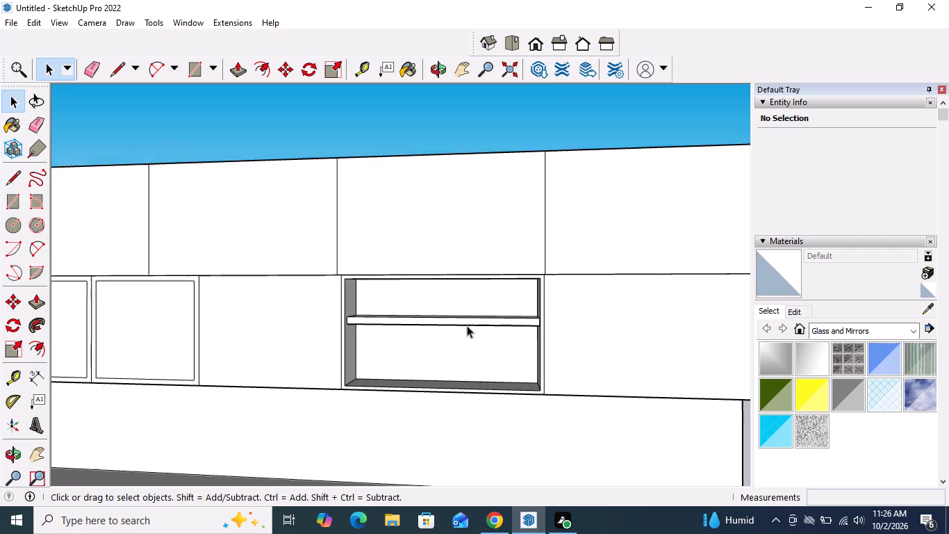
scroll(467, 325, down, 7)
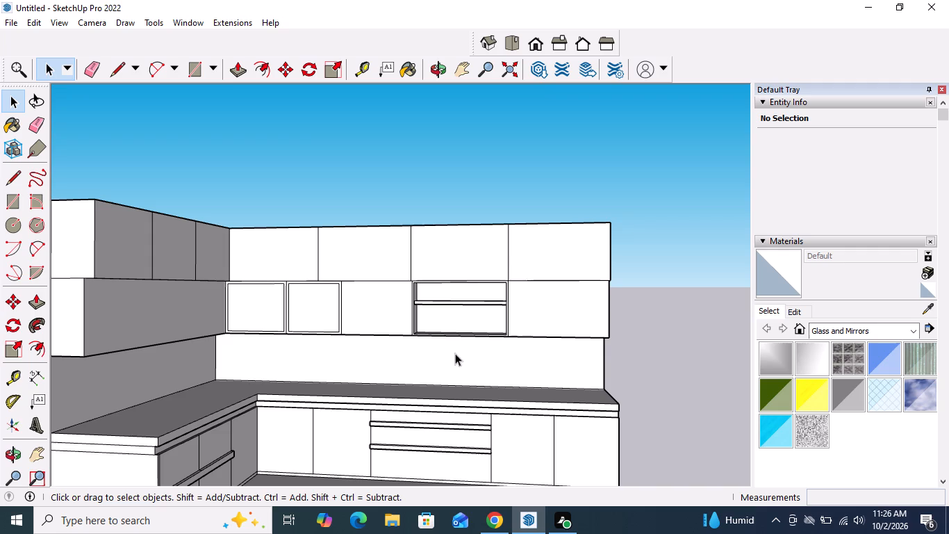
middle_drag(292, 346, 204, 263)
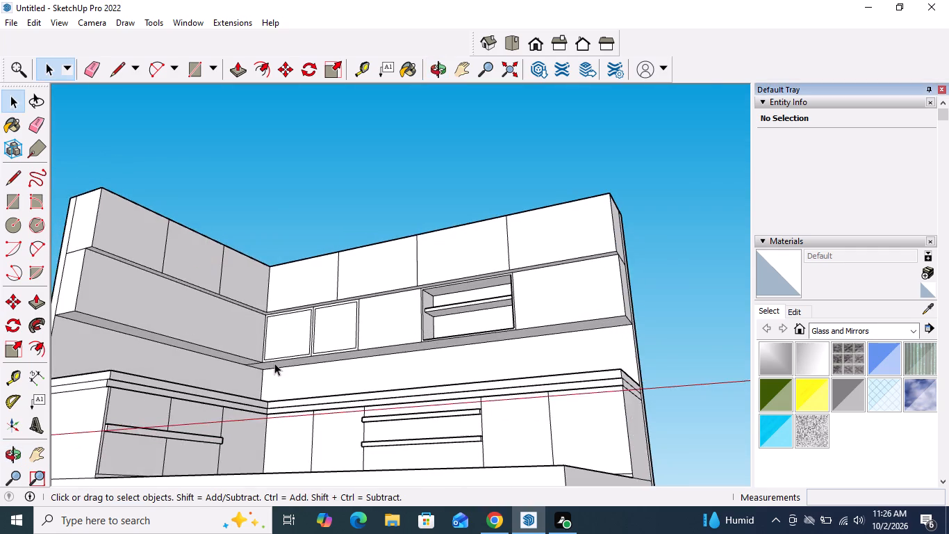
scroll(274, 363, up, 10)
middle_drag(265, 380, 264, 335)
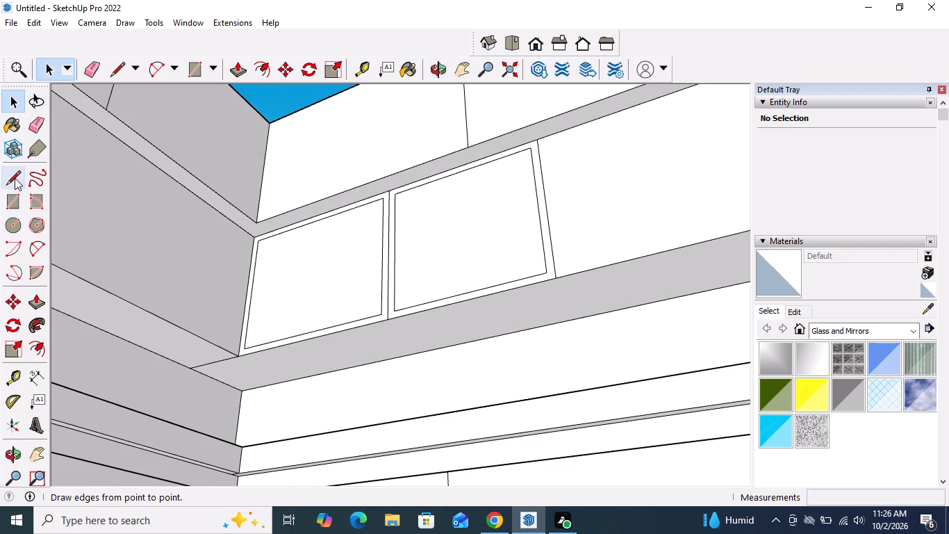
click(14, 176)
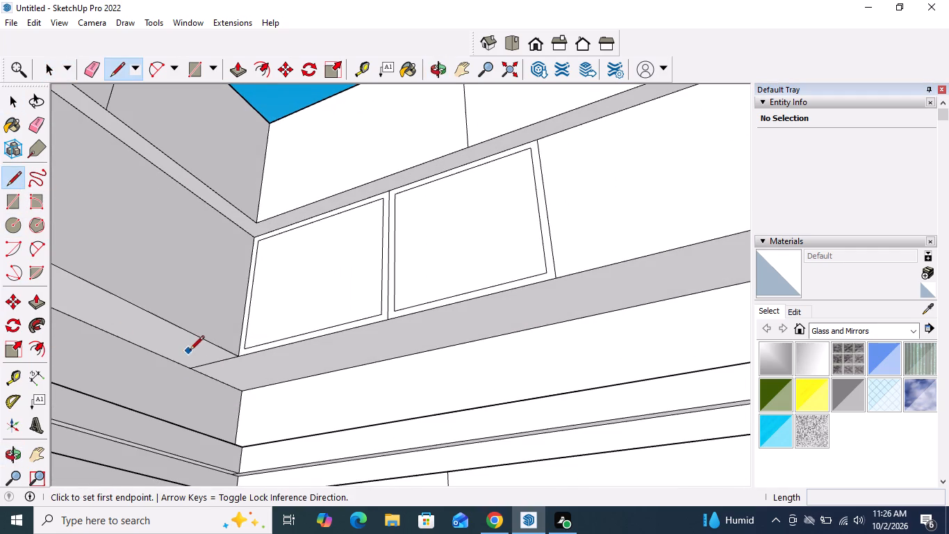
click(193, 367)
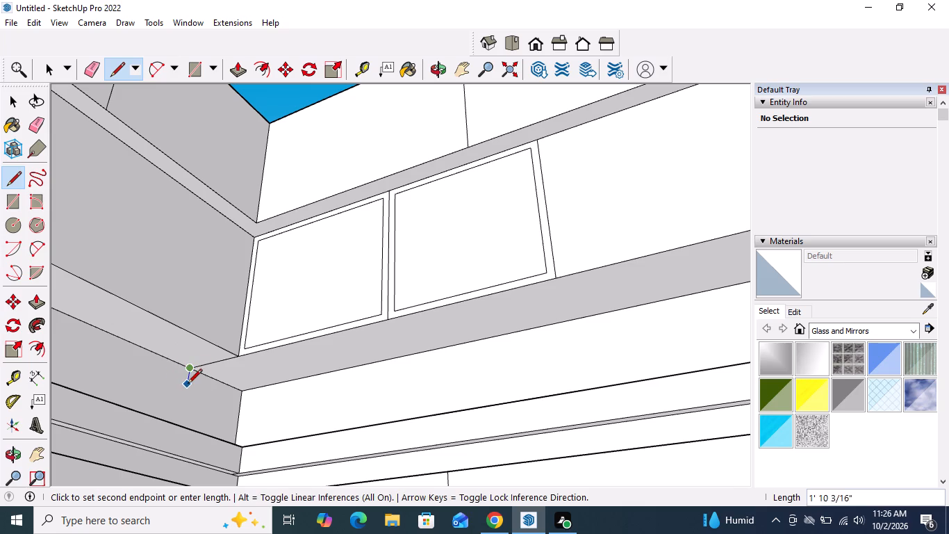
click(187, 388)
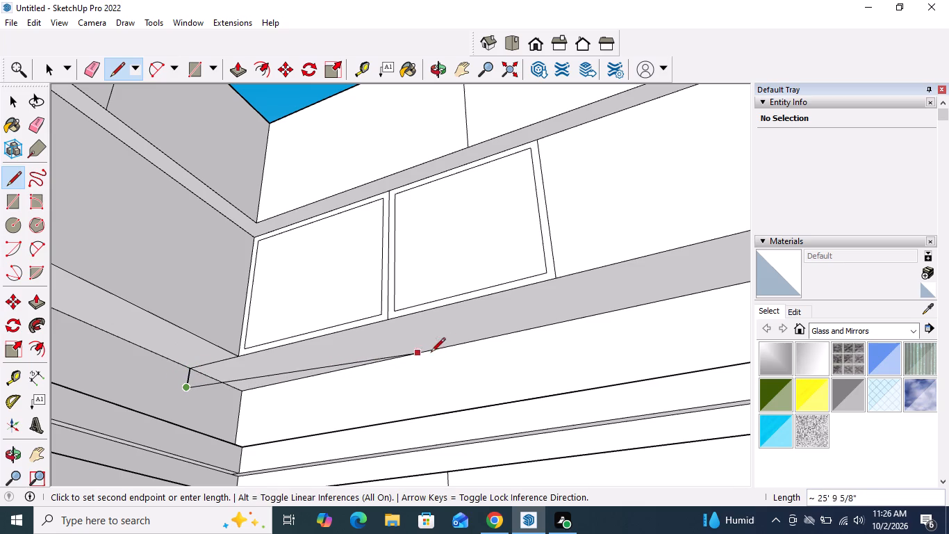
key(space)
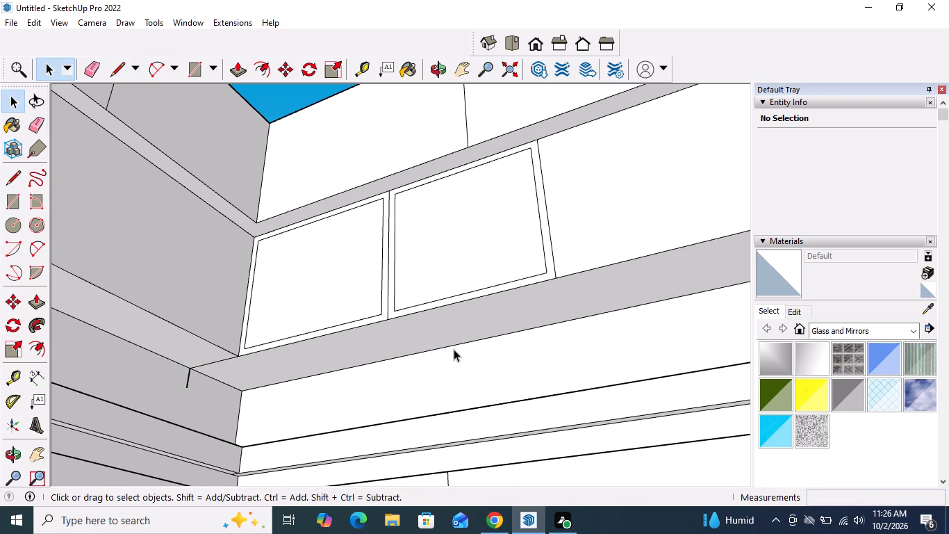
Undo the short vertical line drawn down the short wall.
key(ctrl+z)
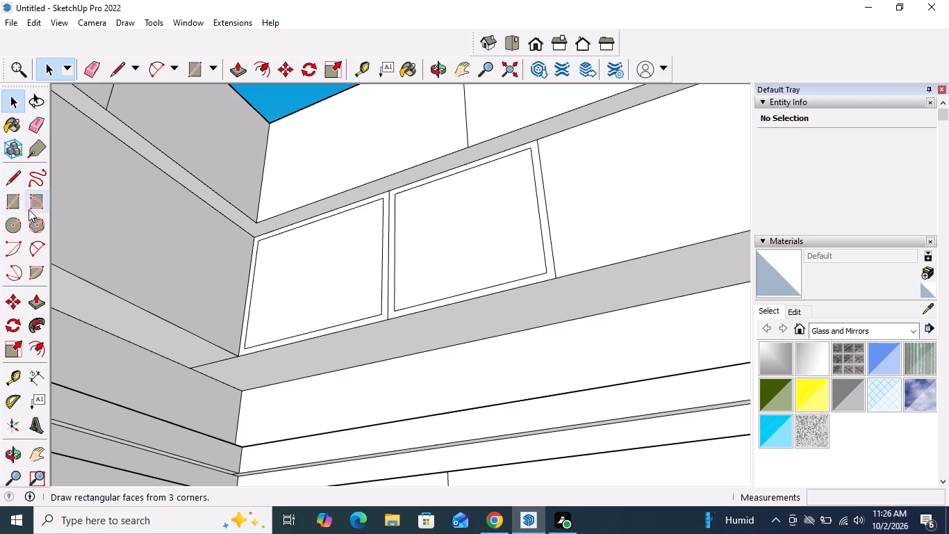
Outline a strip on the long wall cabinets' underside with a line about 59' 10 7/8" from the corner and a closing line about 4' 2 1/8" to the front edge.
click(15, 183)
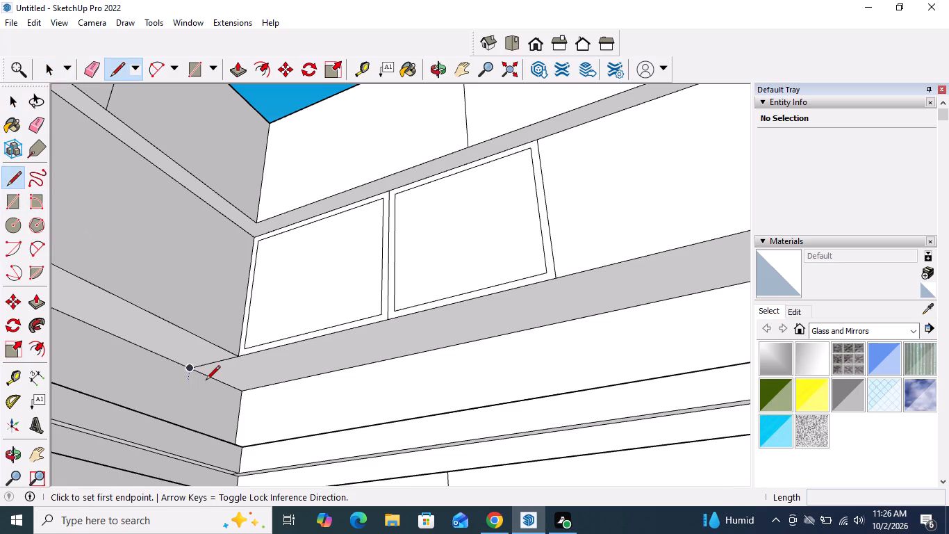
click(209, 378)
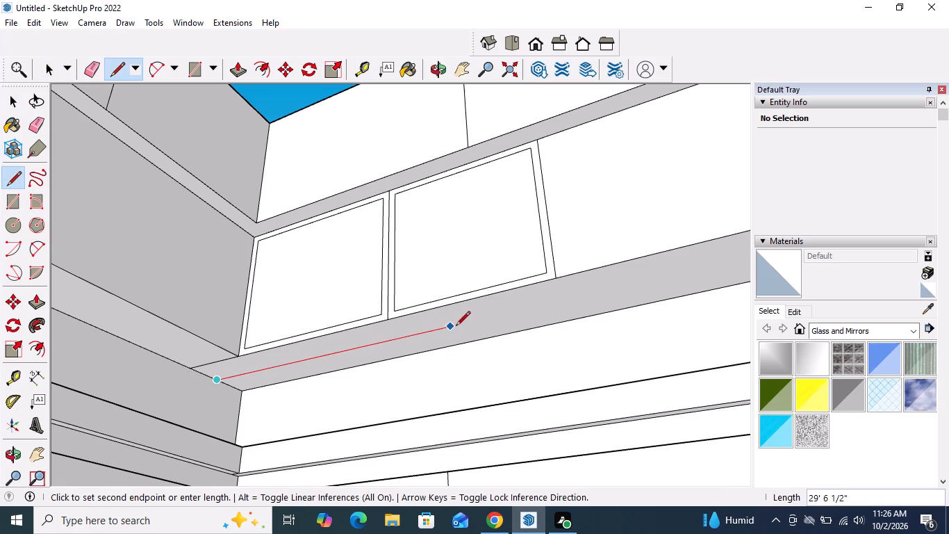
scroll(456, 326, down, 7)
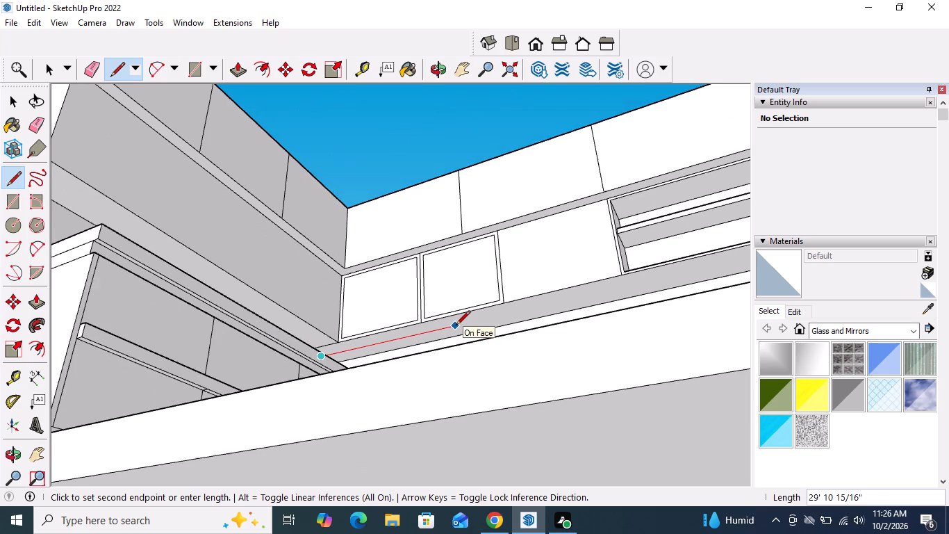
middle_drag(456, 328, 513, 466)
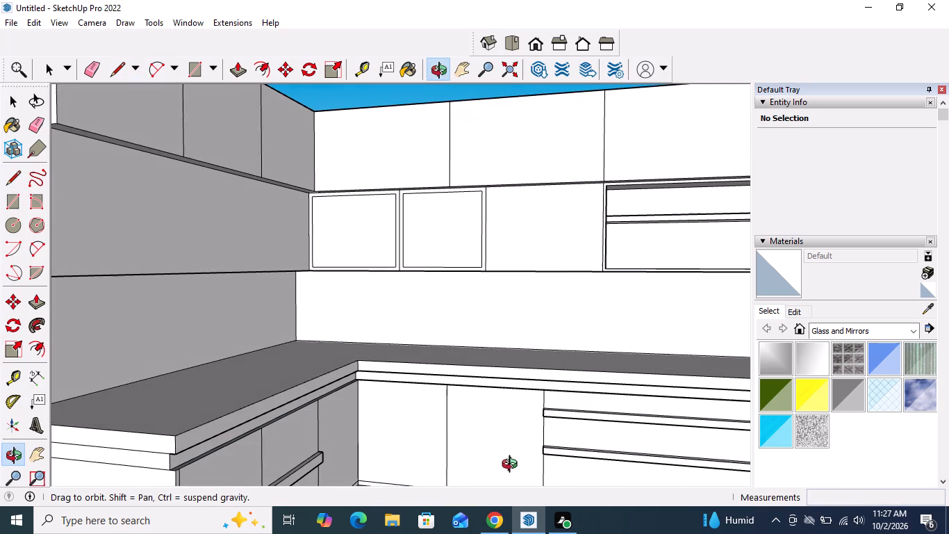
middle_drag(513, 466, 513, 467)
middle_drag(577, 304, 523, 216)
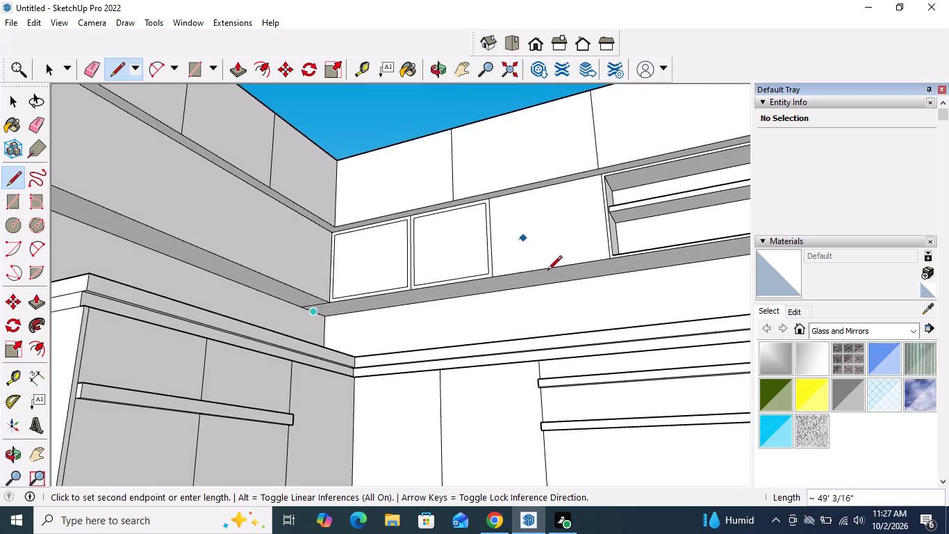
scroll(643, 277, up, 7)
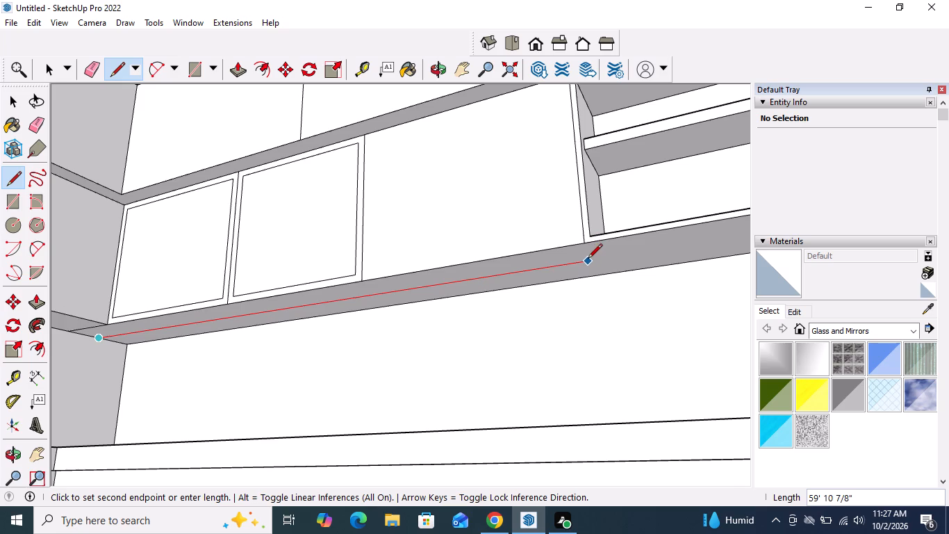
click(588, 259)
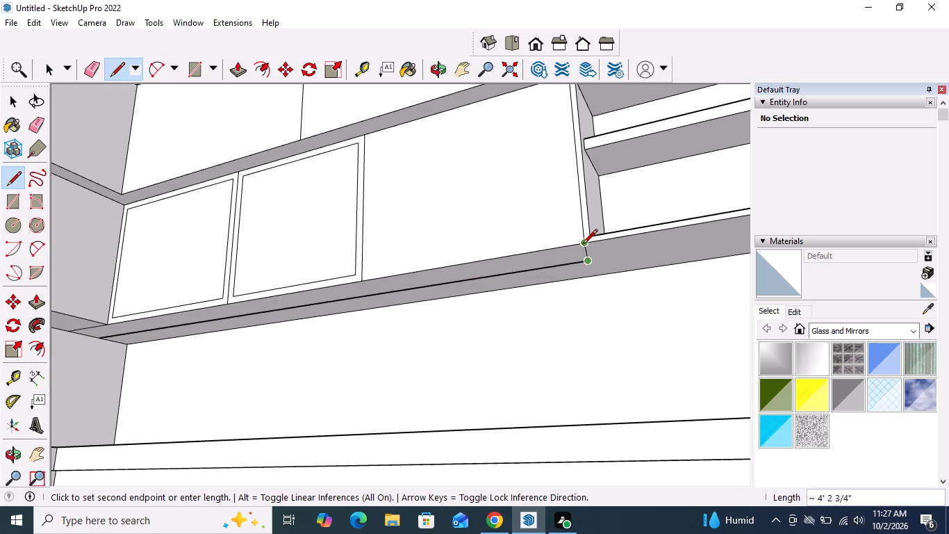
click(570, 245)
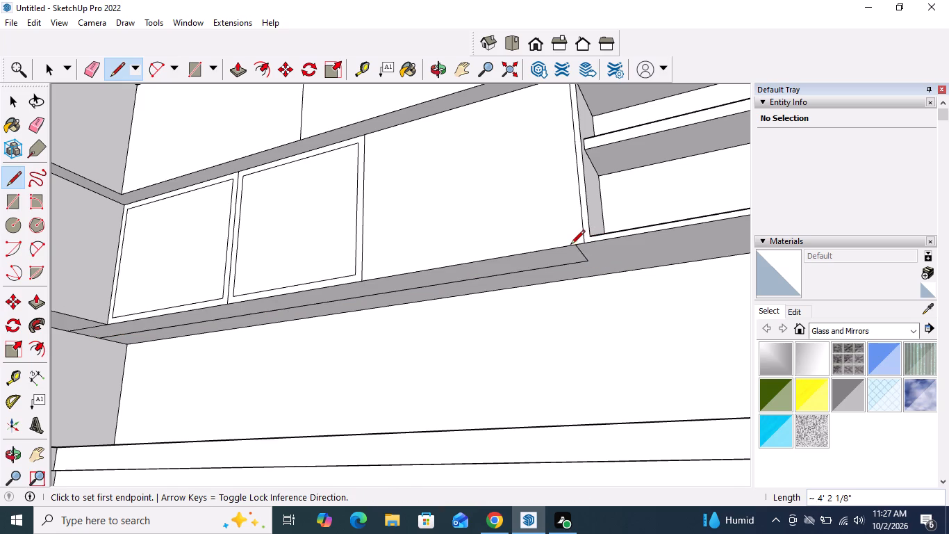
key(space)
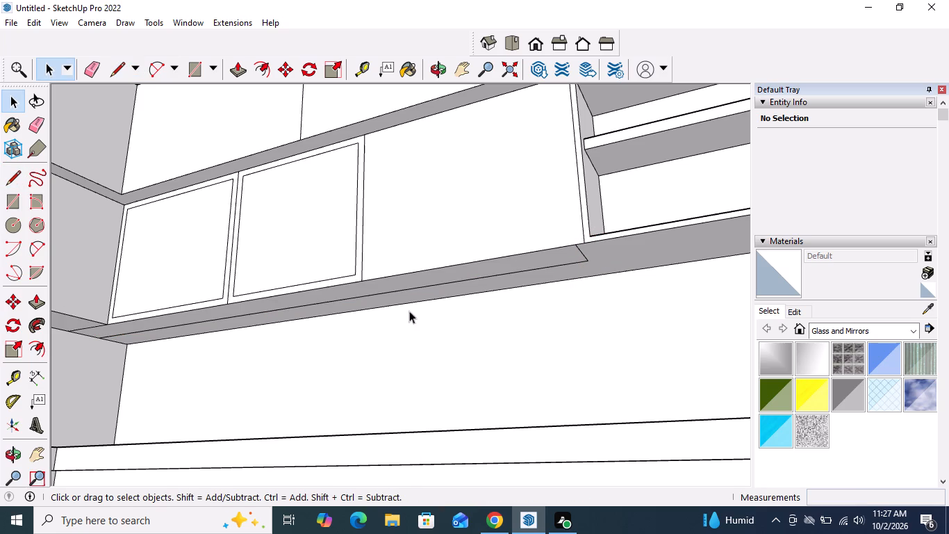
Pull the outlined strip on the cabinets' underside down about 2' 10".
click(27, 300)
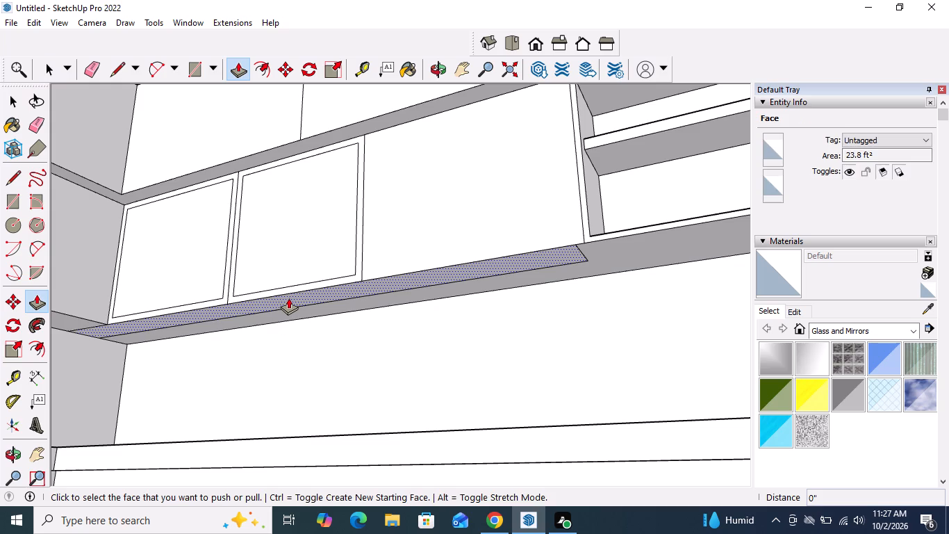
click(288, 296)
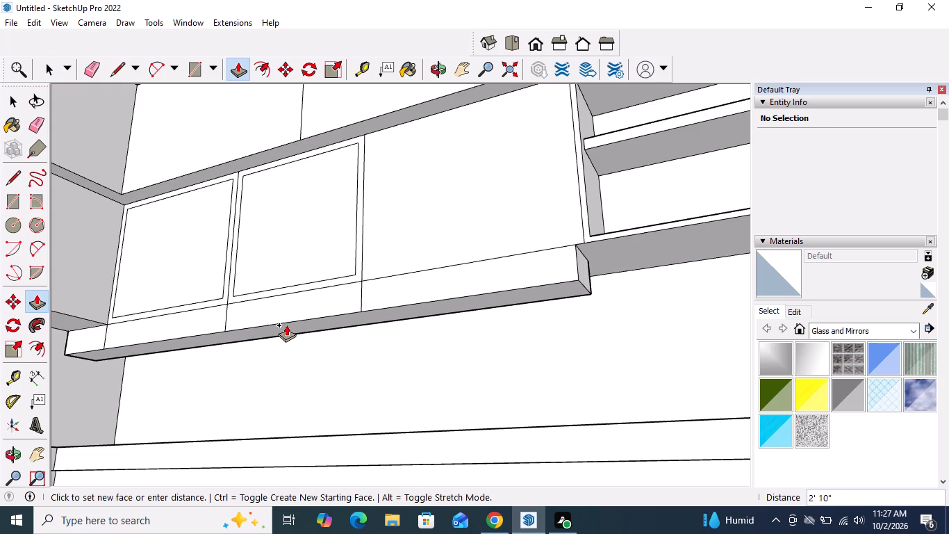
click(286, 325)
key(space)
Erase the three short vertical seam lines on the front of the lowered strip beneath the framed cabinet fronts.
scroll(296, 317, down, 3)
middle_drag(322, 331, 408, 431)
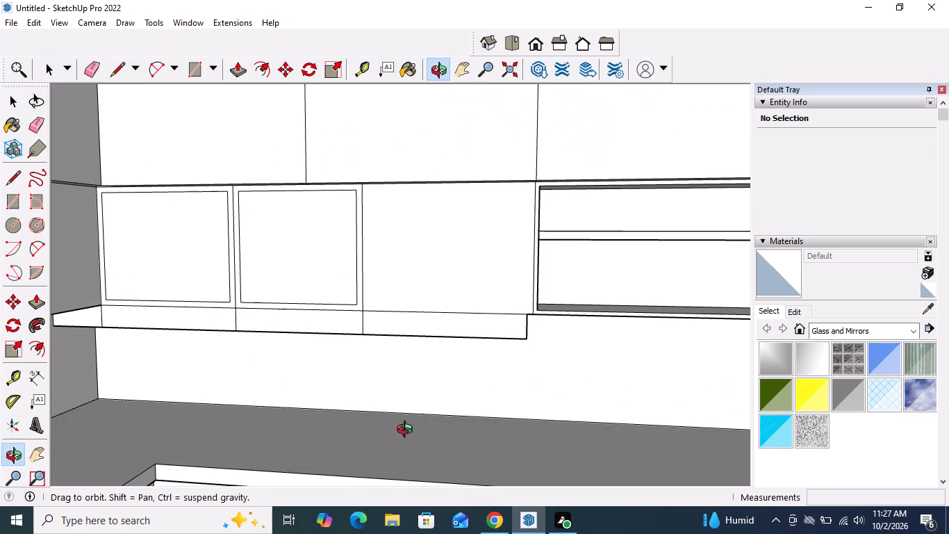
middle_drag(408, 431, 409, 430)
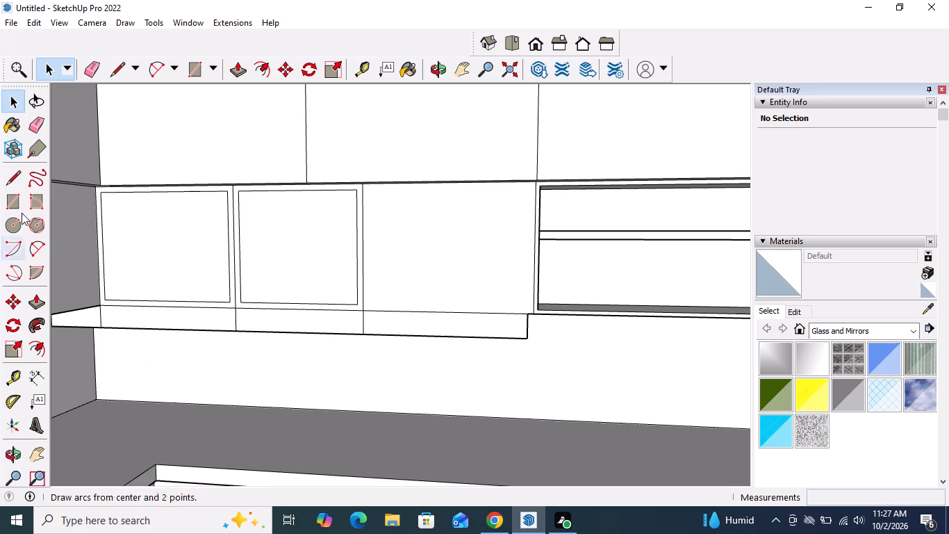
click(41, 119)
scroll(105, 311, up, 4)
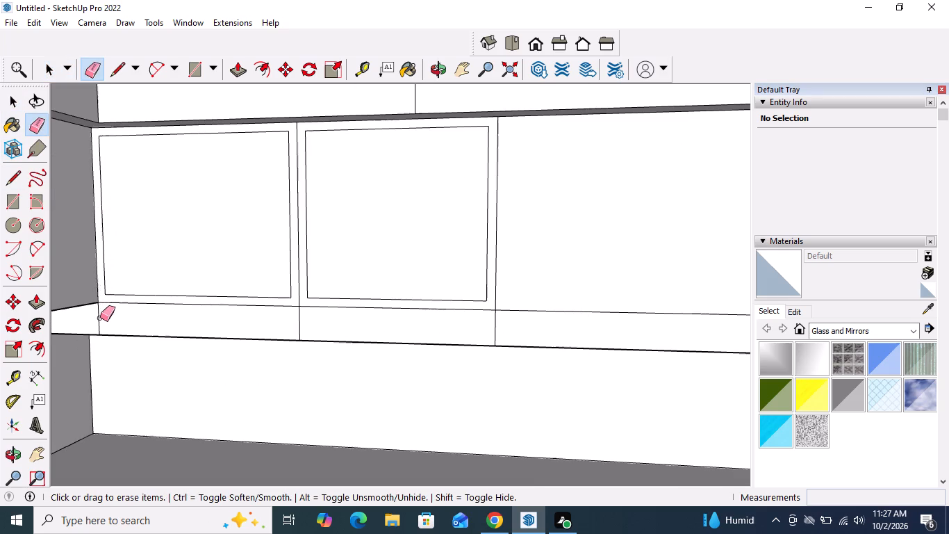
click(99, 318)
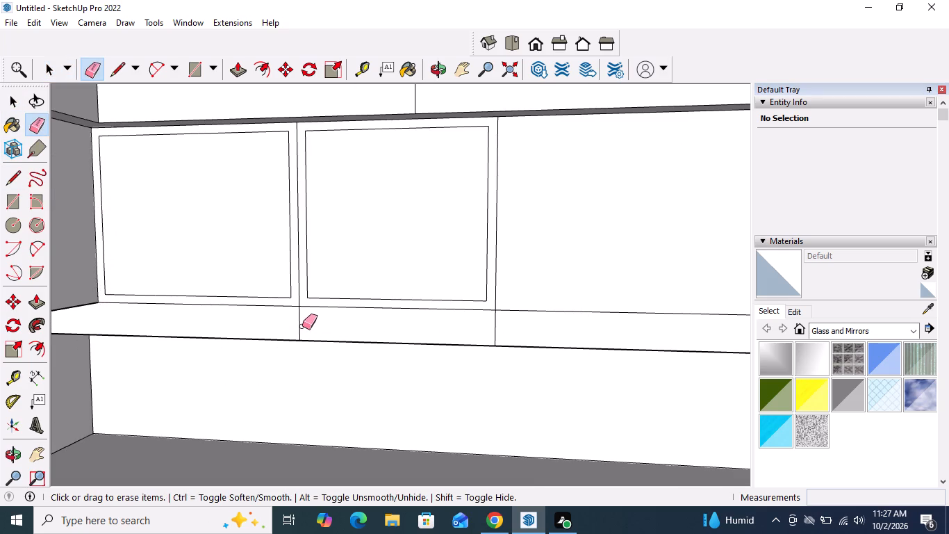
click(299, 326)
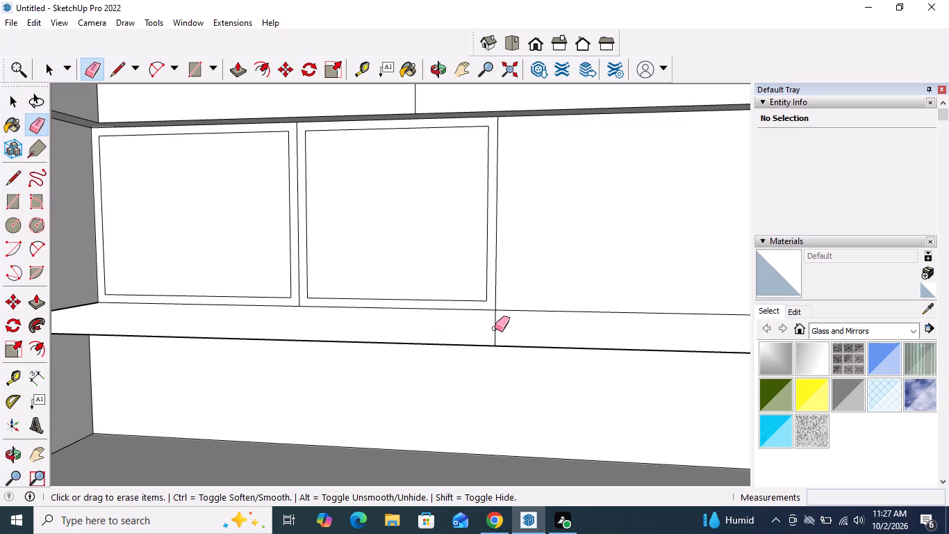
click(495, 328)
scroll(463, 337, down, 5)
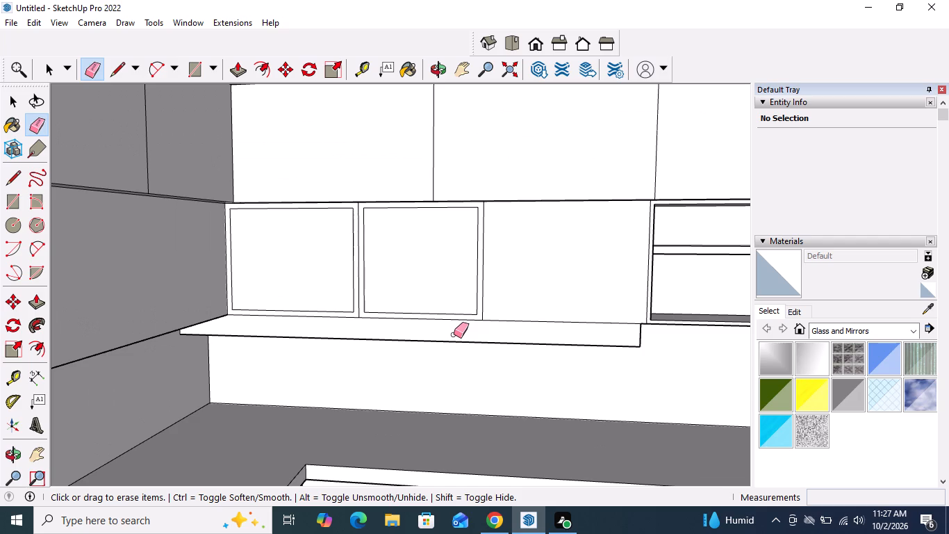
key(space)
Examine the lowered strip, wall cabinets, shelf niche and counter from below, from the front and from above.
scroll(454, 329, down, 1)
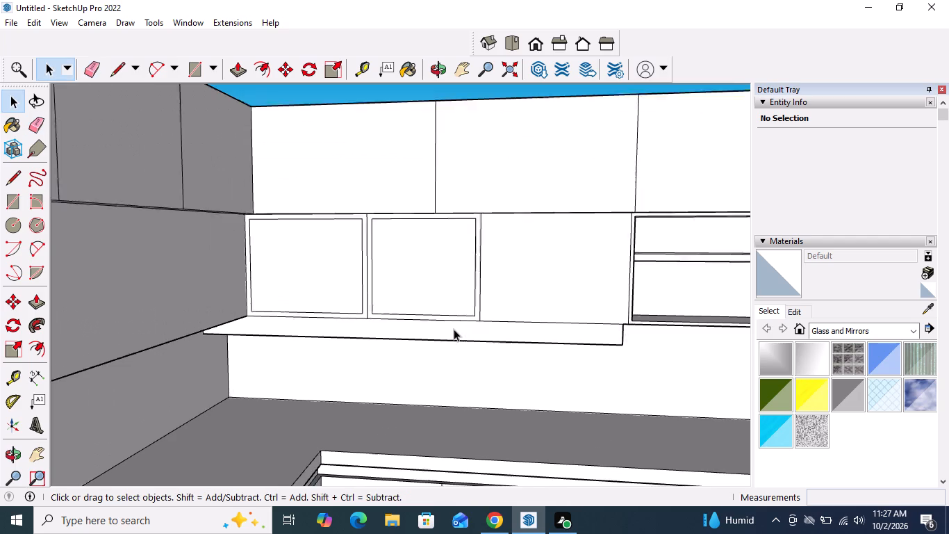
scroll(454, 329, down, 2)
middle_drag(472, 374, 273, 252)
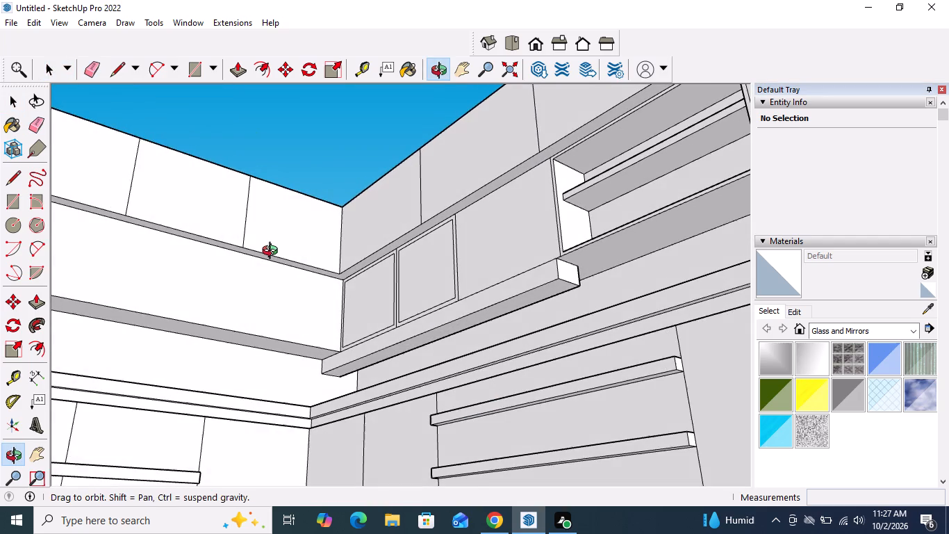
middle_drag(273, 252, 377, 383)
scroll(362, 363, down, 4)
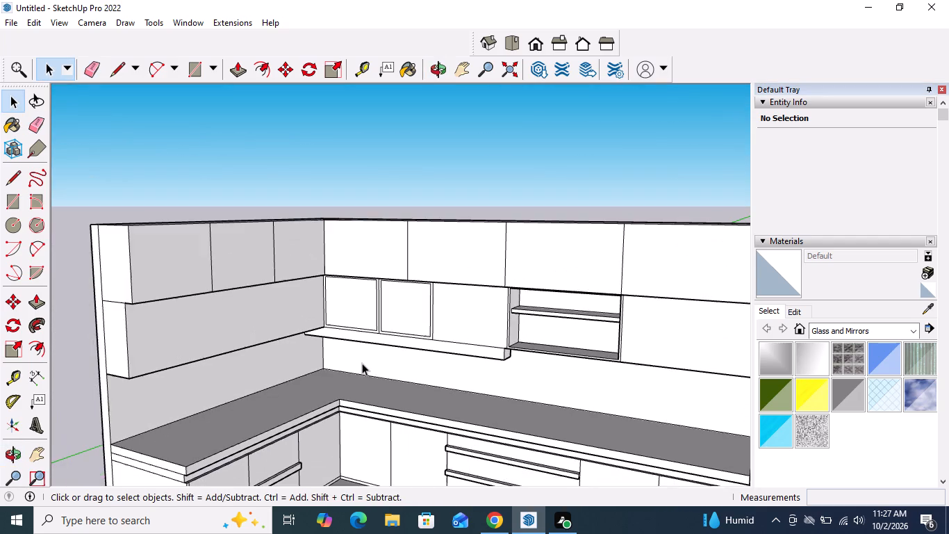
scroll(374, 345, down, 4)
middle_drag(390, 359, 498, 288)
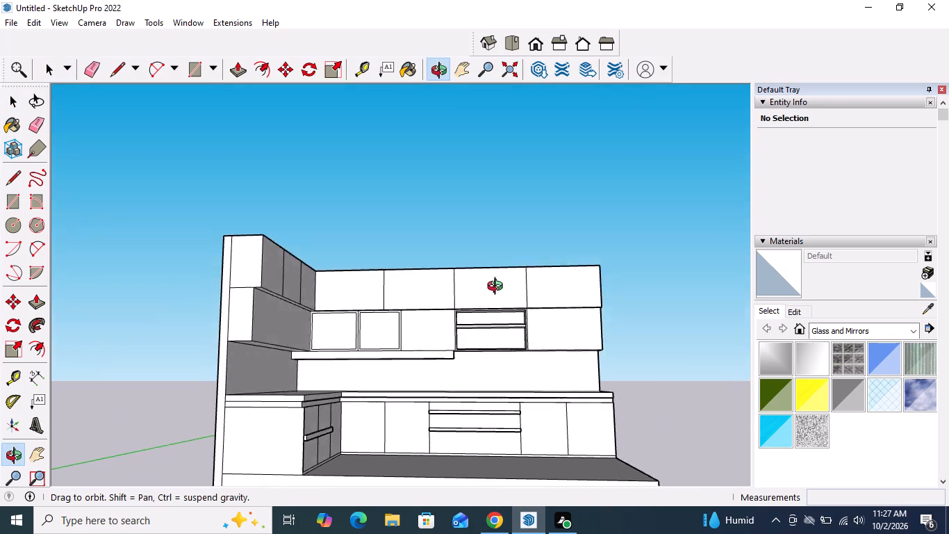
middle_drag(498, 288, 509, 273)
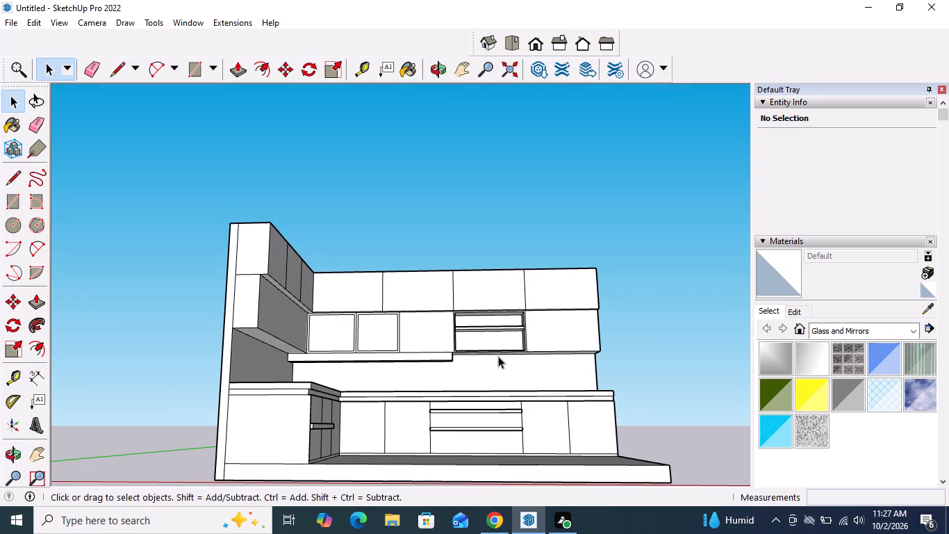
middle_drag(496, 398, 529, 521)
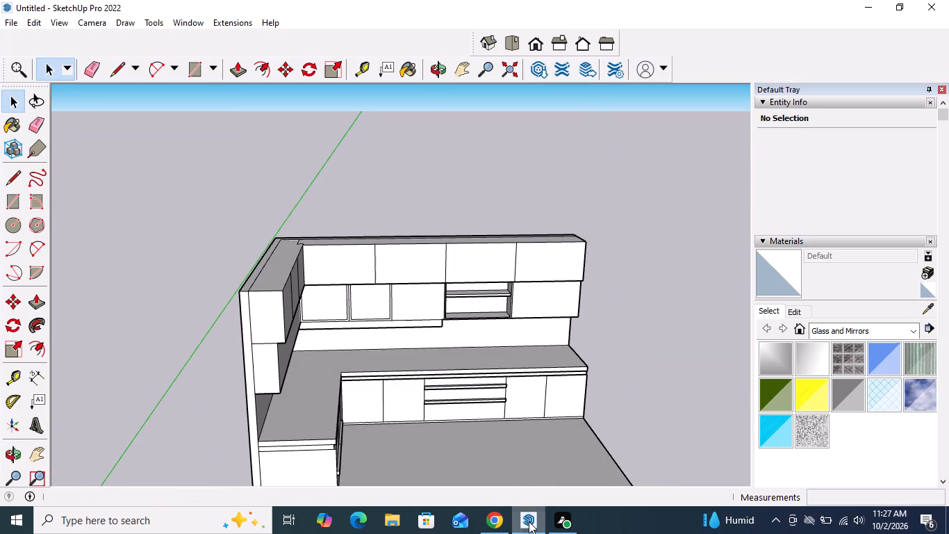
scroll(459, 373, up, 1)
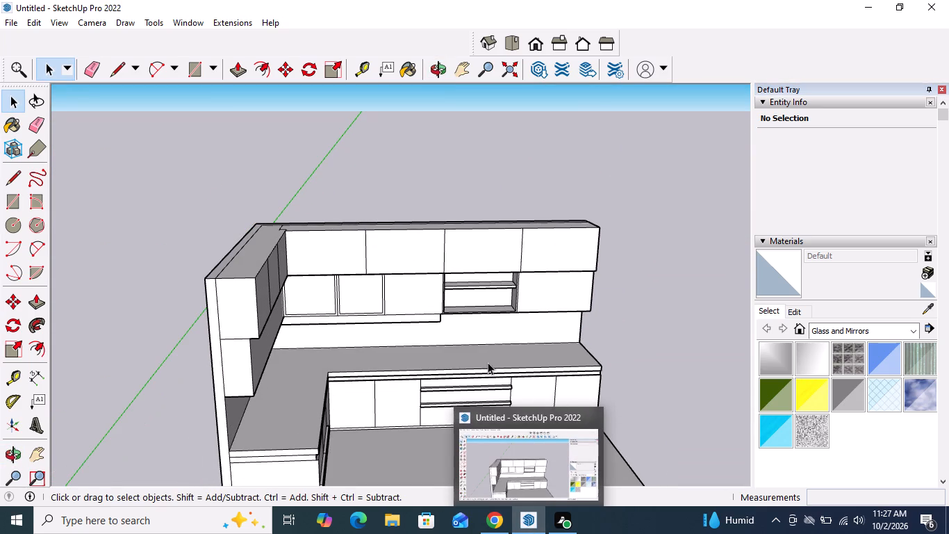
click(638, 327)
scroll(438, 352, up, 6)
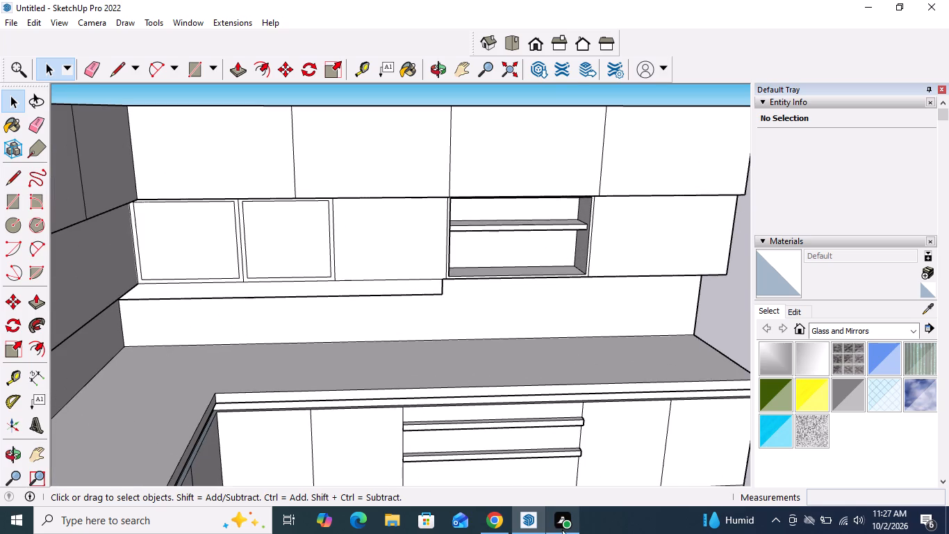
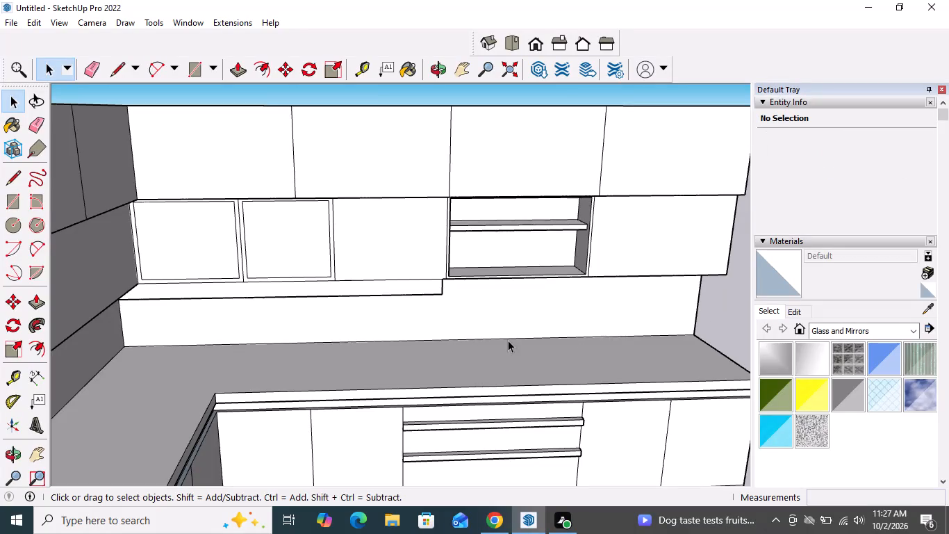
Draw a cooktop rectangle about 24' by 13' 7" on the long countertop, above the drawer fronts.
middle_drag(431, 342, 447, 481)
scroll(488, 359, up, 3)
middle_drag(488, 357, 478, 359)
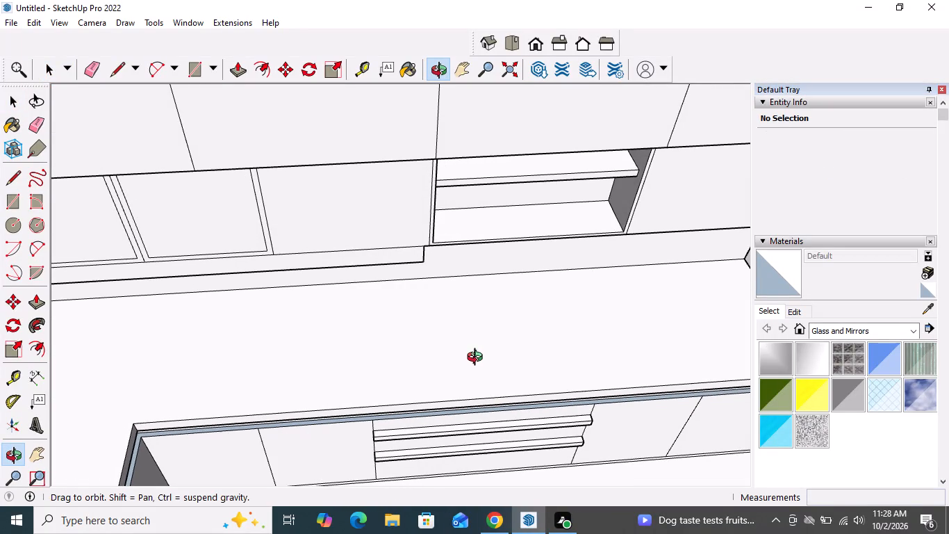
middle_drag(478, 359, 479, 359)
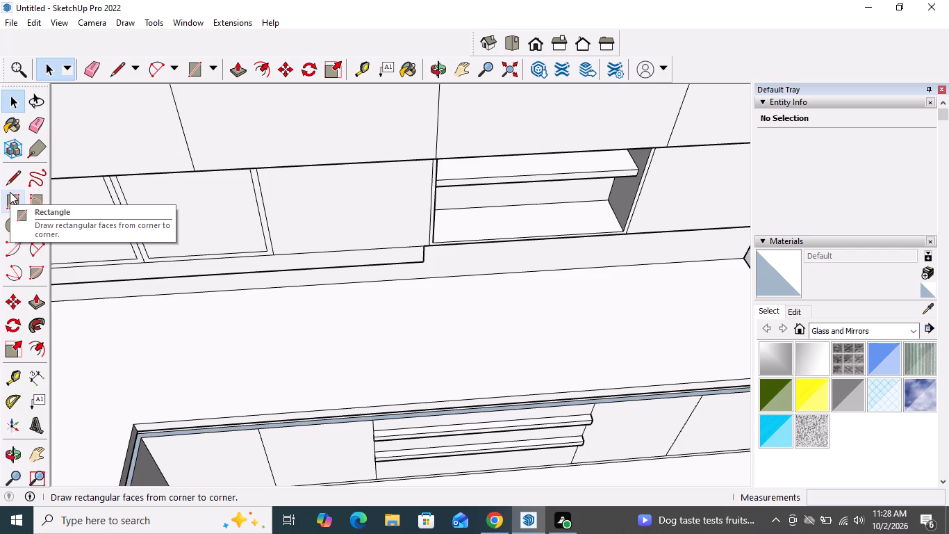
click(10, 197)
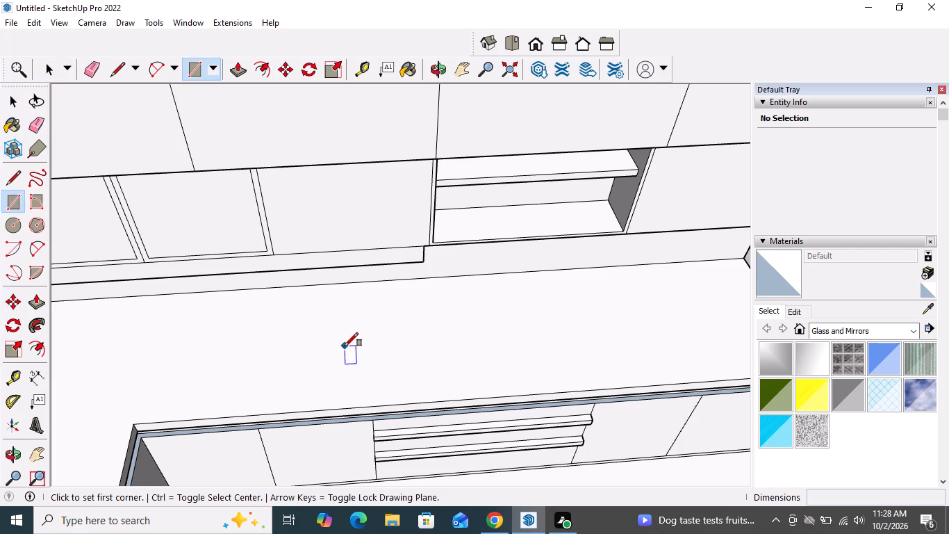
click(334, 308)
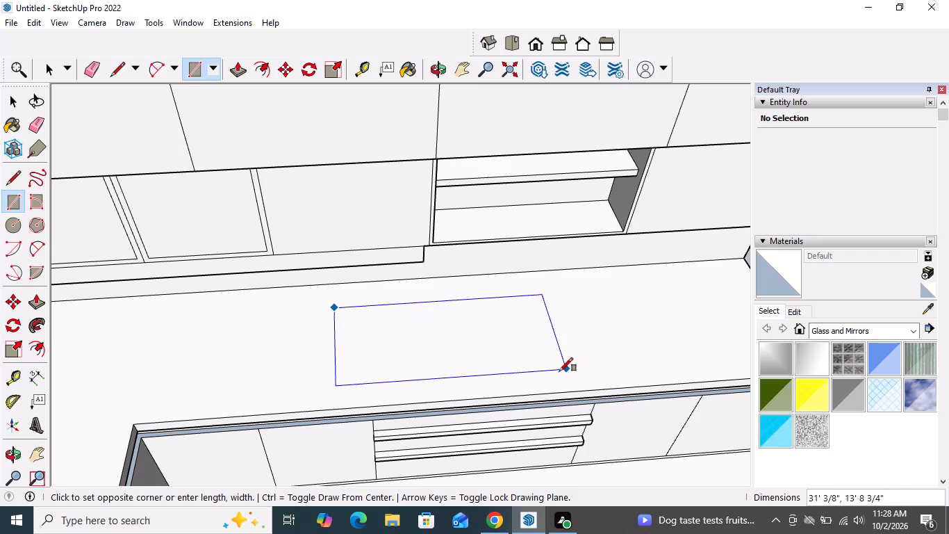
click(513, 373)
key(space)
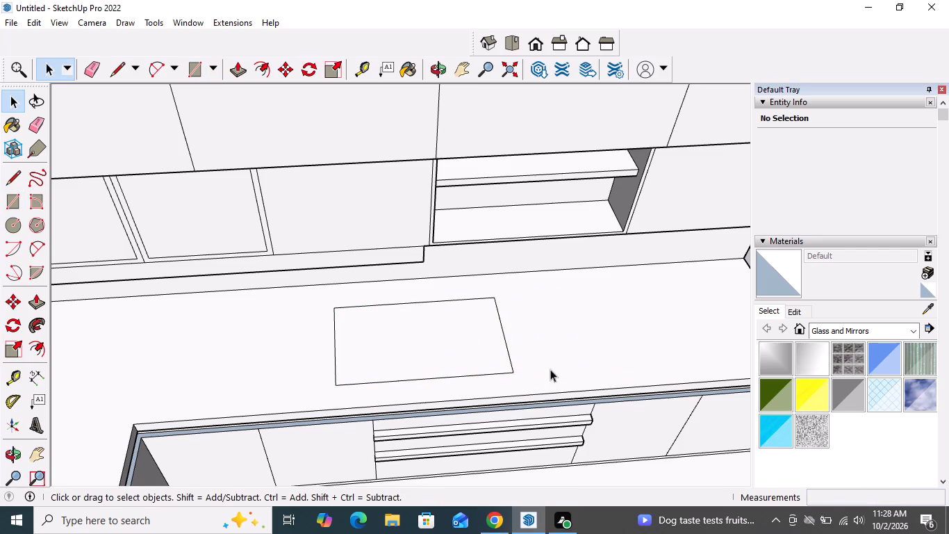
Pull the cooktop rectangle up about 4 1/4" to form a thin slab on the countertop.
click(38, 302)
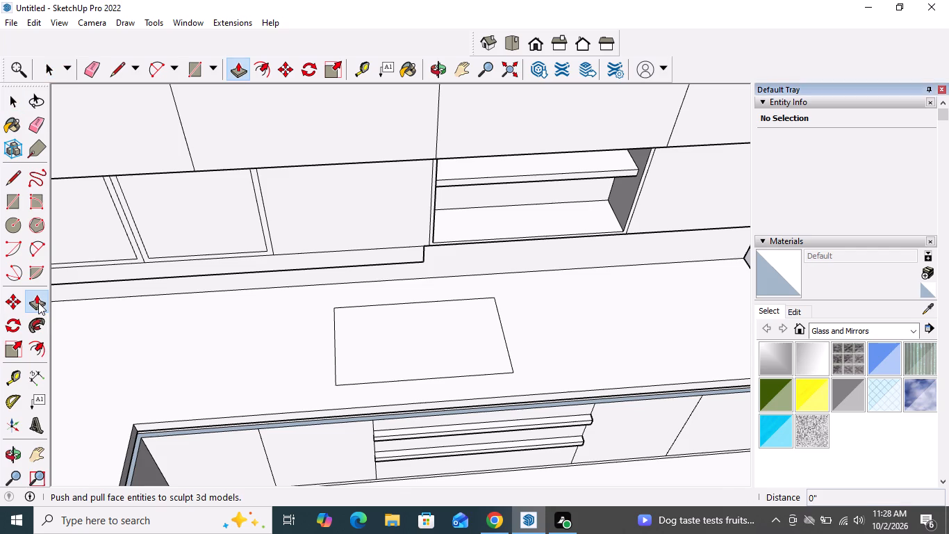
click(381, 332)
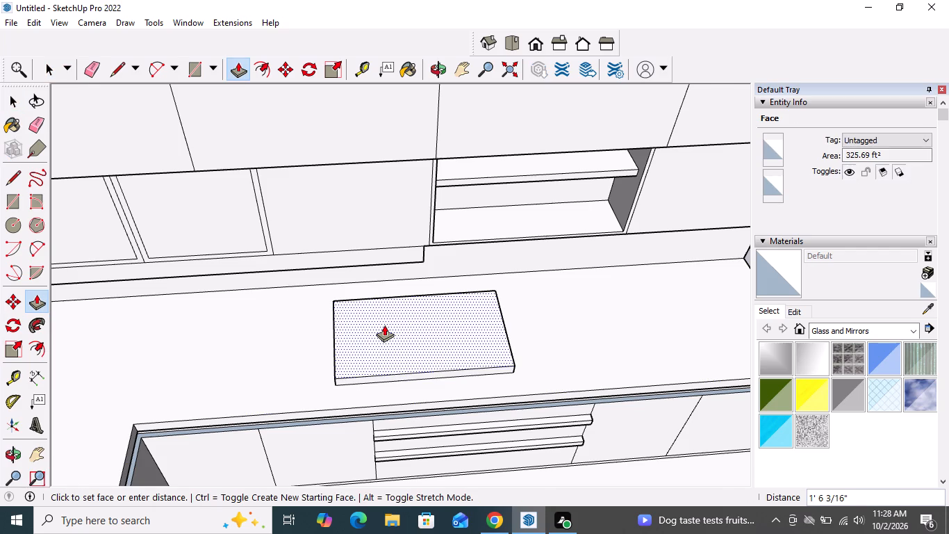
scroll(385, 335, up, 1)
middle_drag(385, 332, 362, 214)
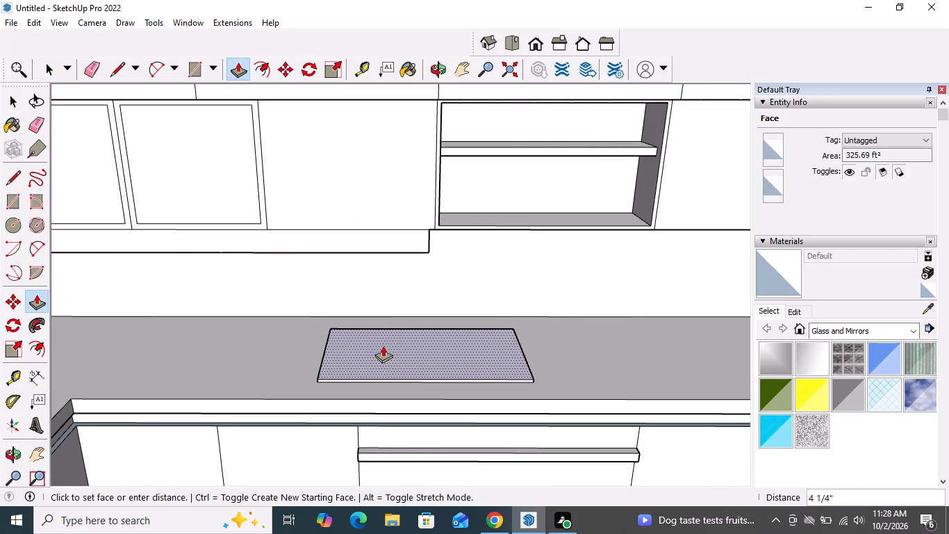
click(383, 346)
key(space)
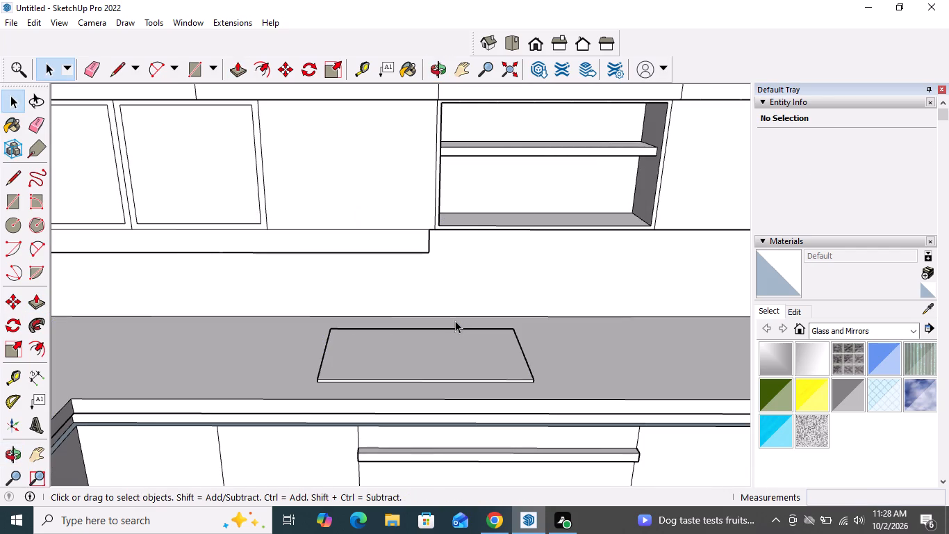
Draw four burner circles near the cooktop's corners, one about 2' in radius at the back and the others about 1' 8" to 1' 9".
middle_drag(472, 348, 459, 450)
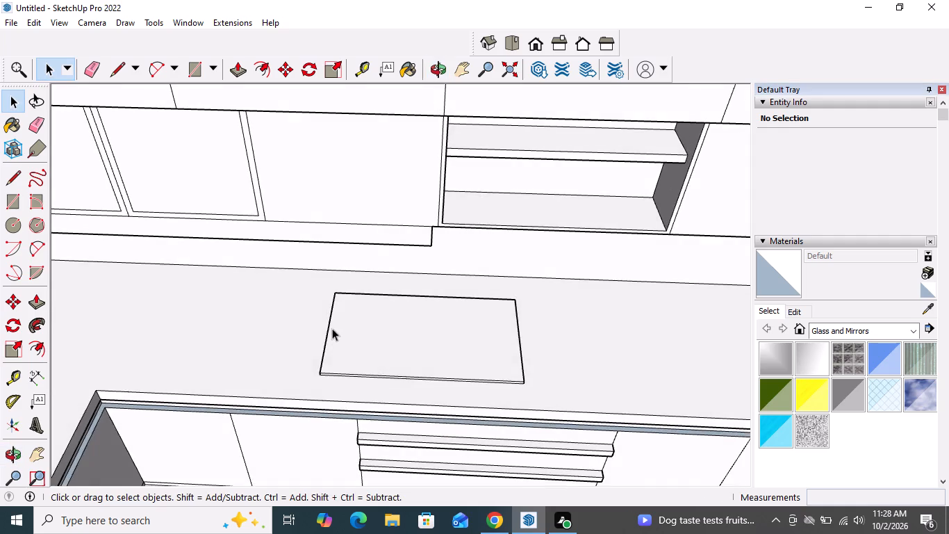
scroll(359, 323, up, 5)
scroll(472, 339, up, 3)
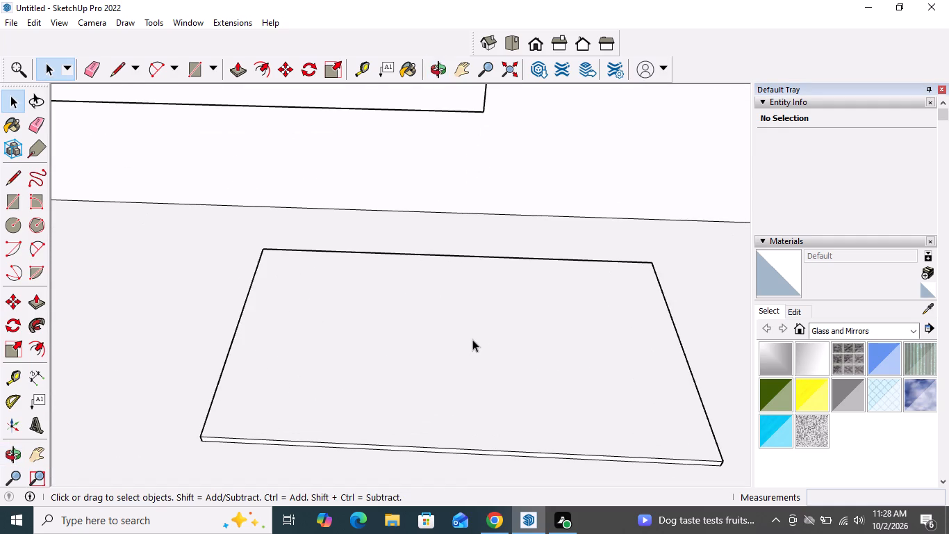
scroll(472, 339, up, 1)
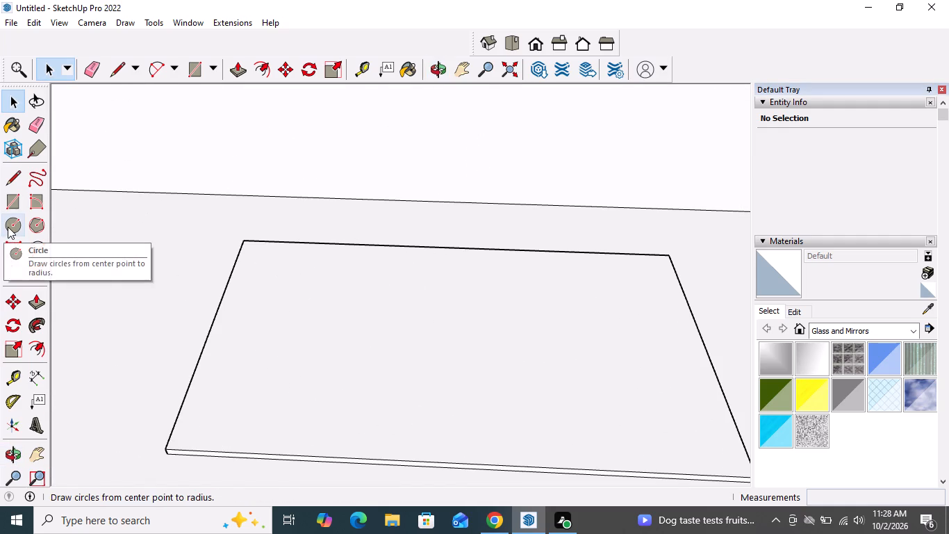
click(8, 225)
click(286, 284)
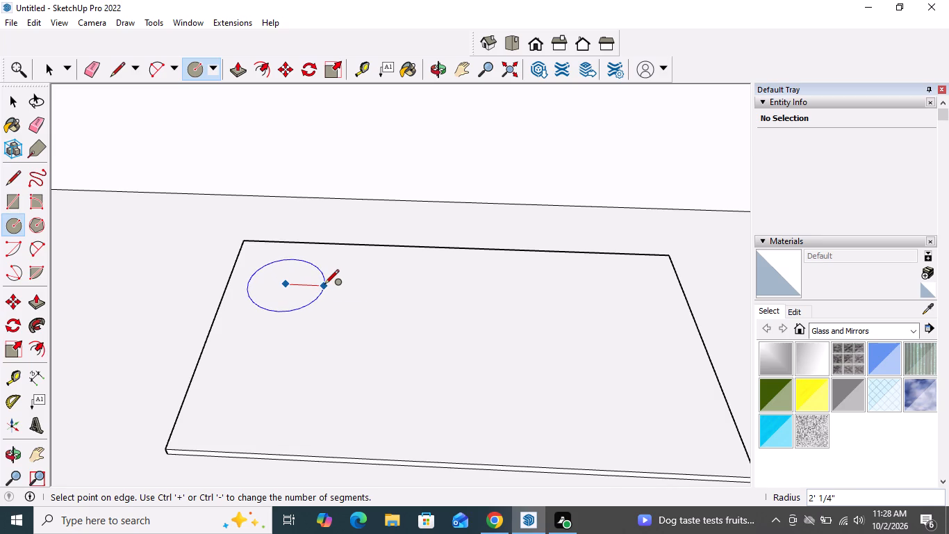
click(324, 284)
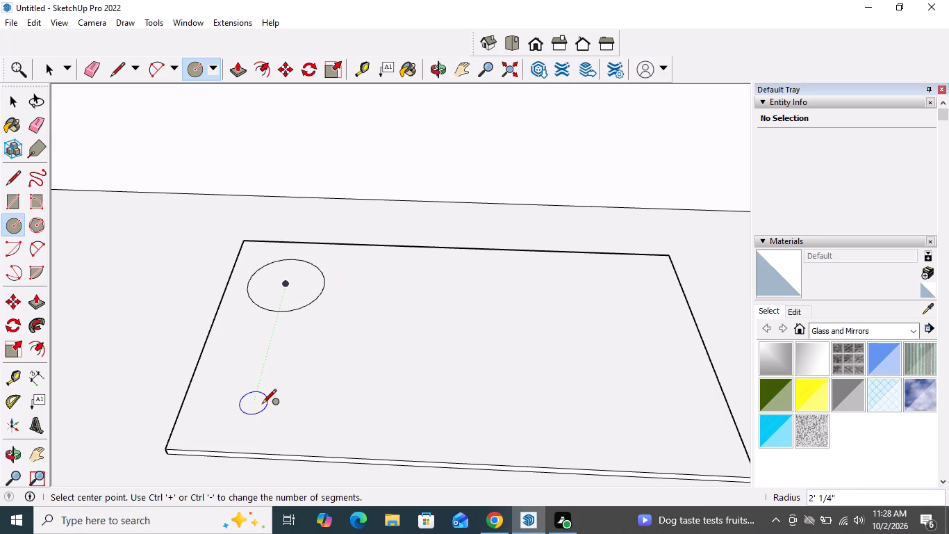
click(256, 408)
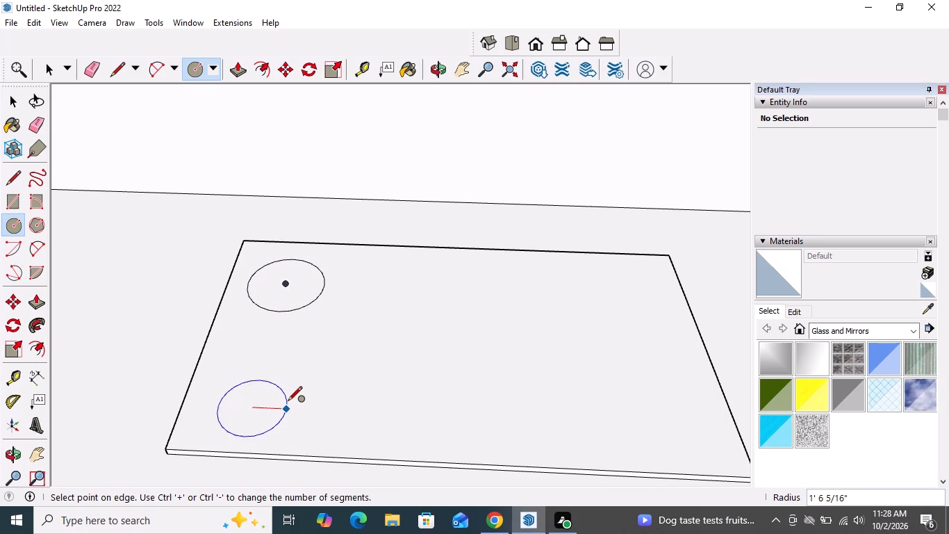
click(291, 400)
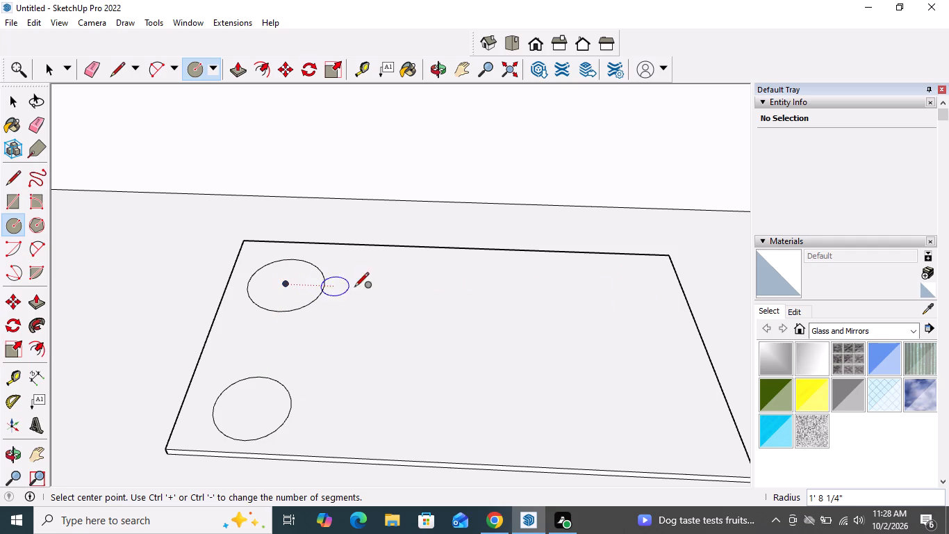
click(623, 299)
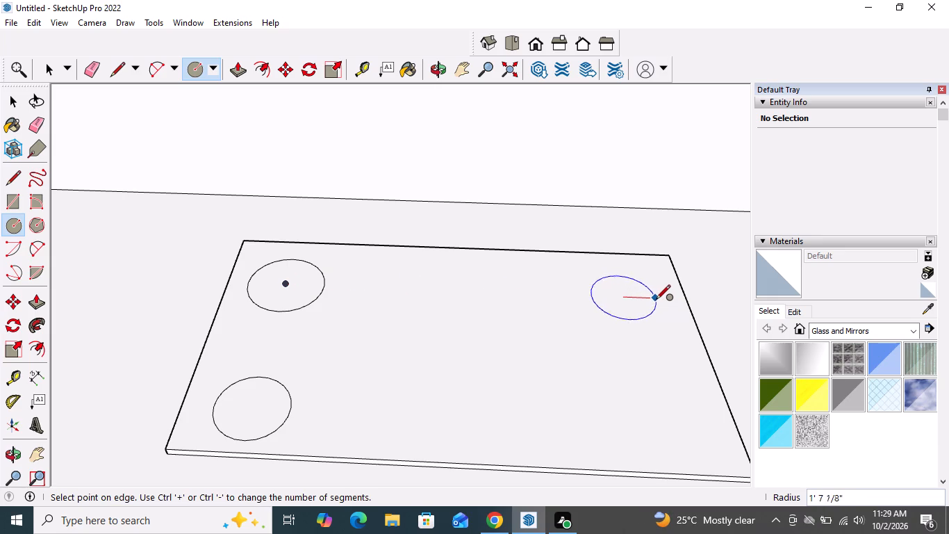
click(657, 300)
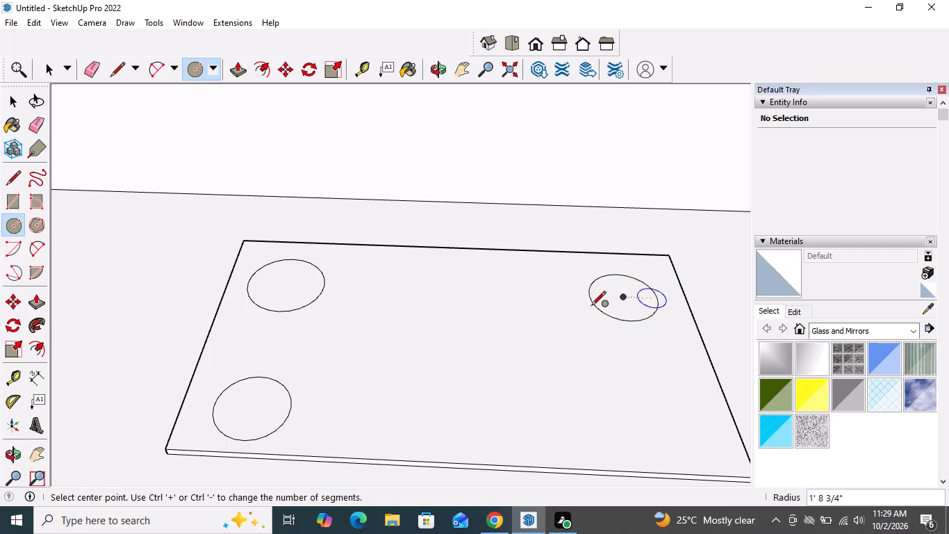
scroll(447, 291, down, 5)
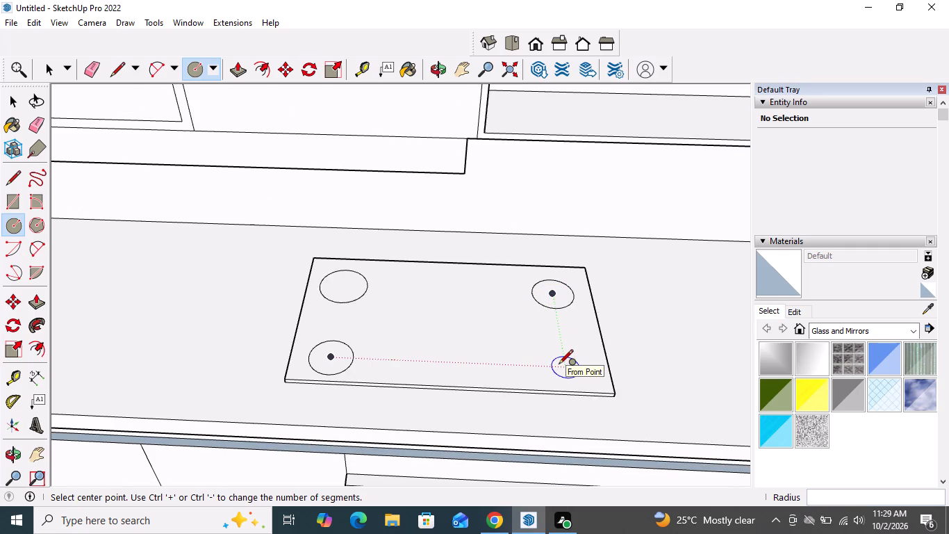
click(563, 367)
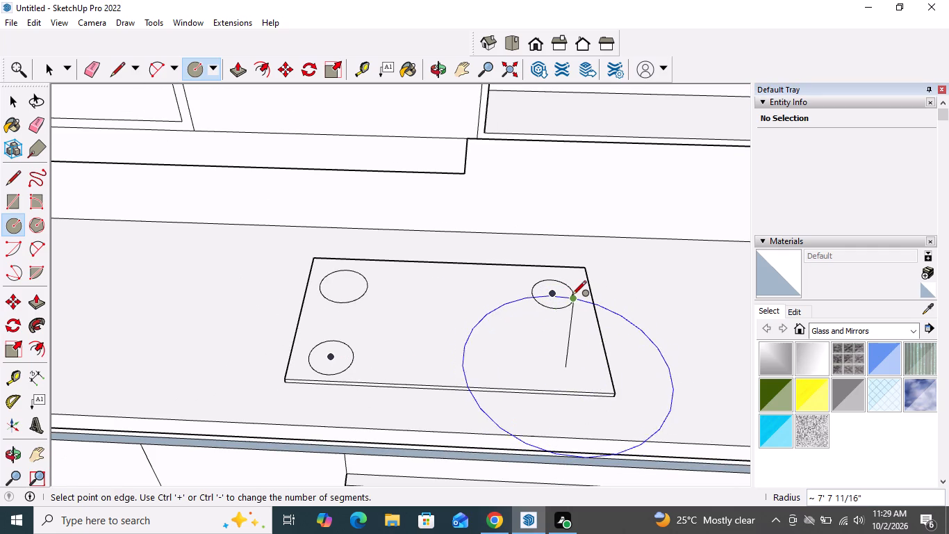
click(586, 369)
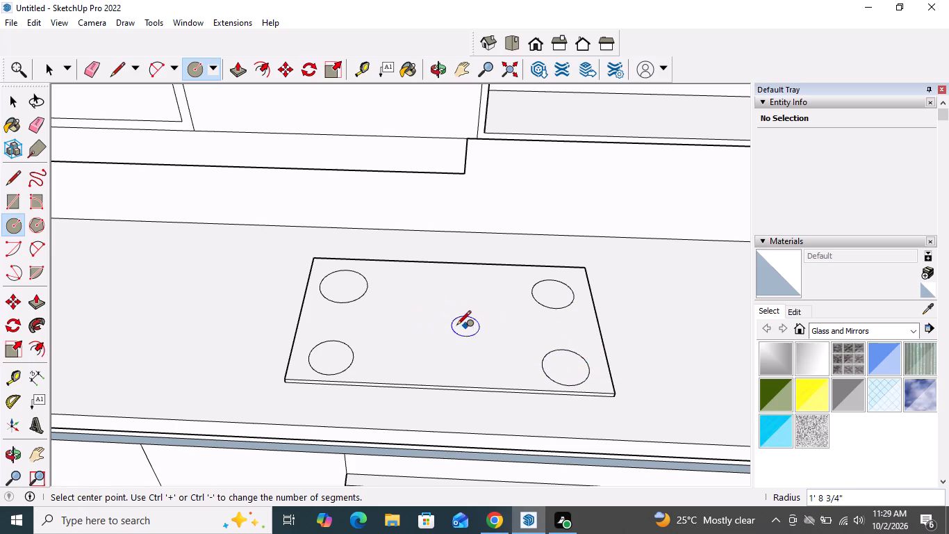
Draw a larger burner circle at the middle of the cooktop's top face.
click(447, 318)
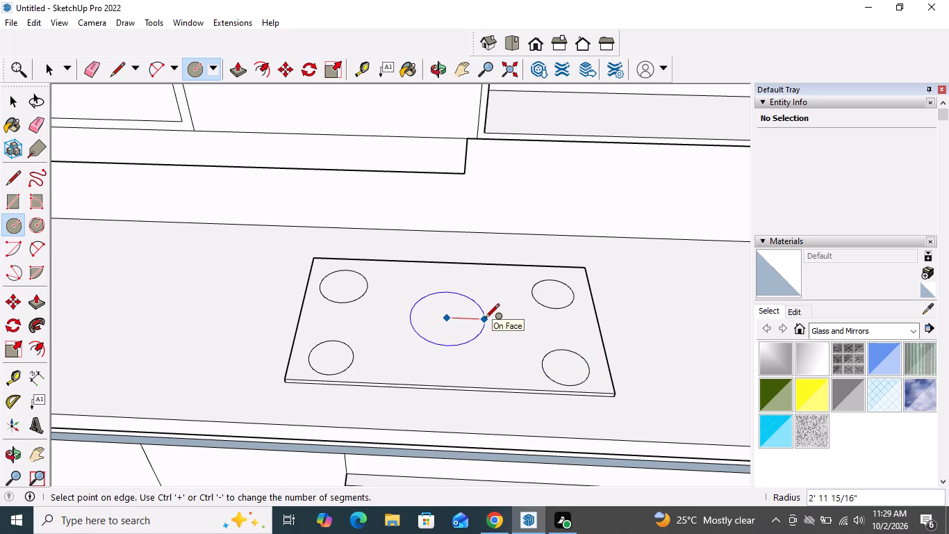
click(479, 318)
Draw a row of four small knob circles, each about 5" in radius, between the two front burners.
scroll(437, 366, up, 4)
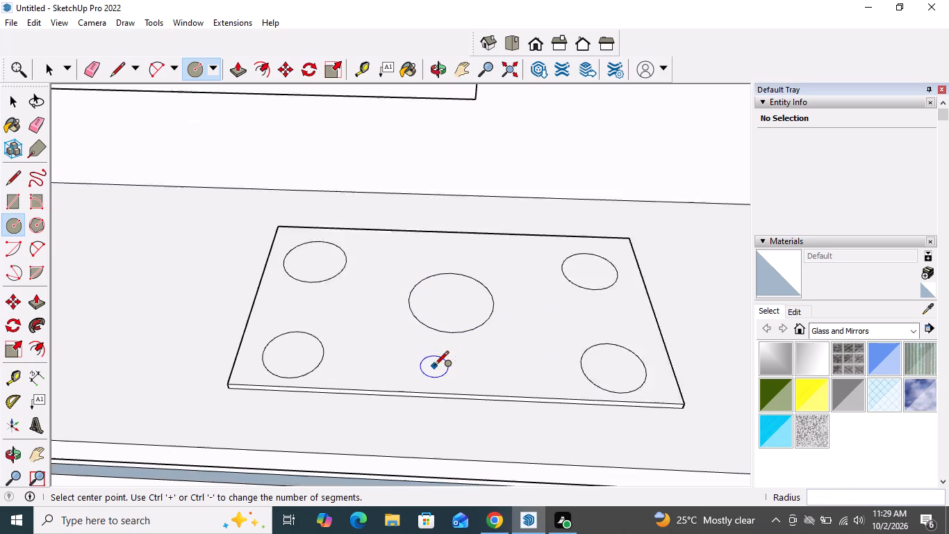
scroll(365, 357, up, 3)
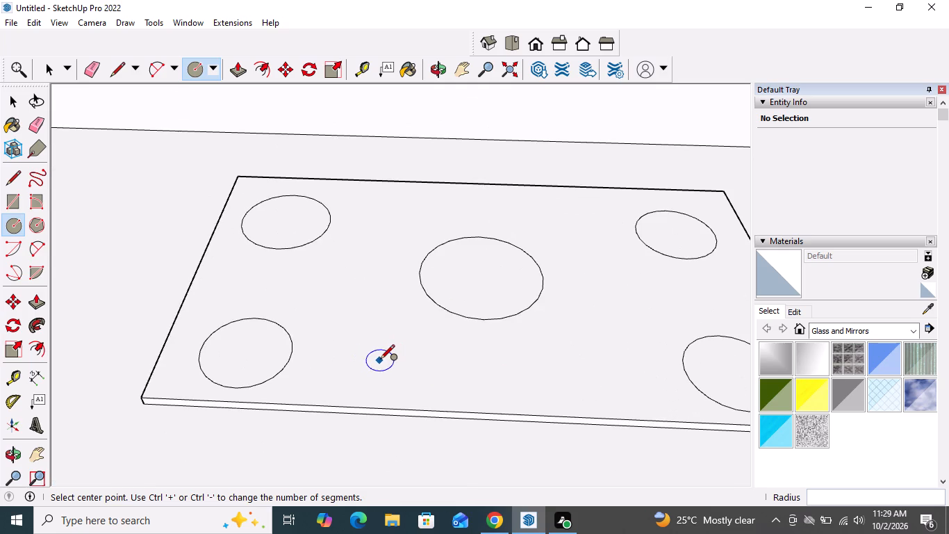
click(379, 357)
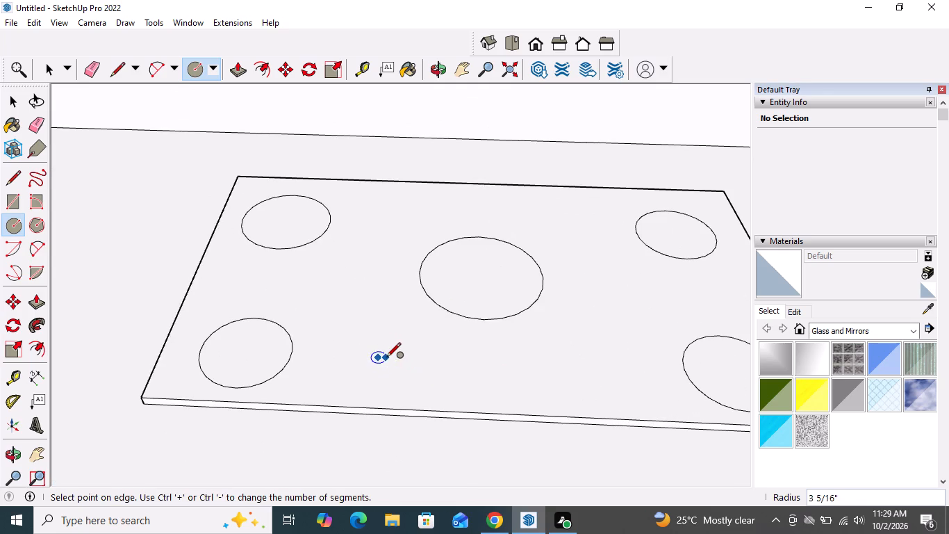
click(390, 357)
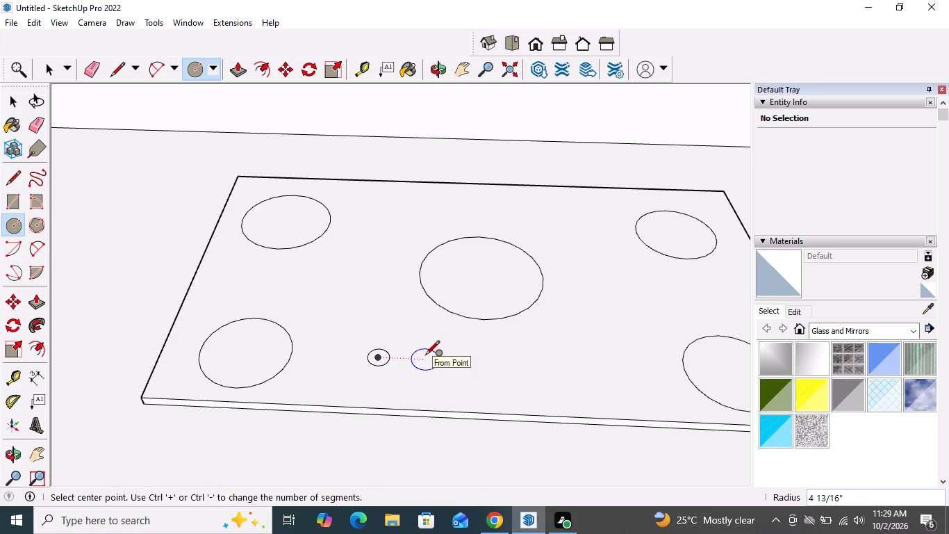
double_click(425, 355)
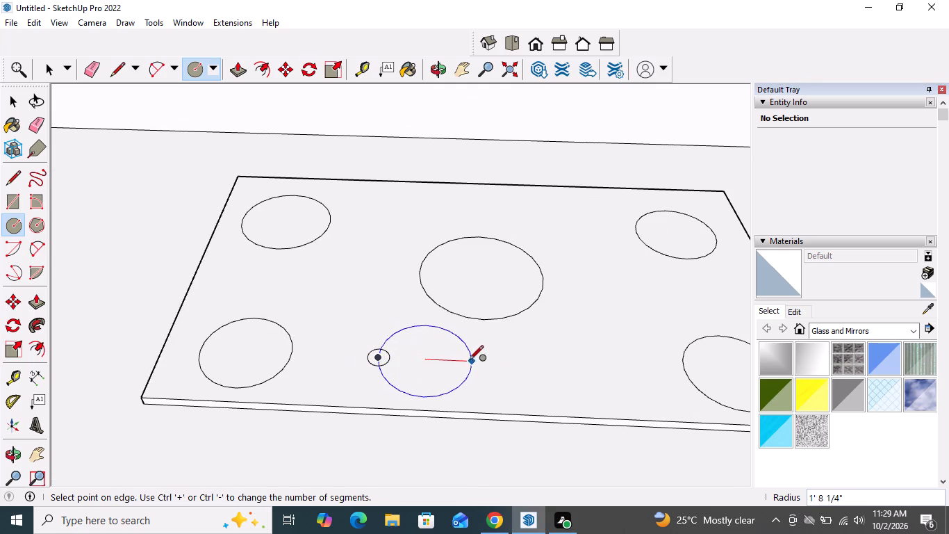
click(438, 354)
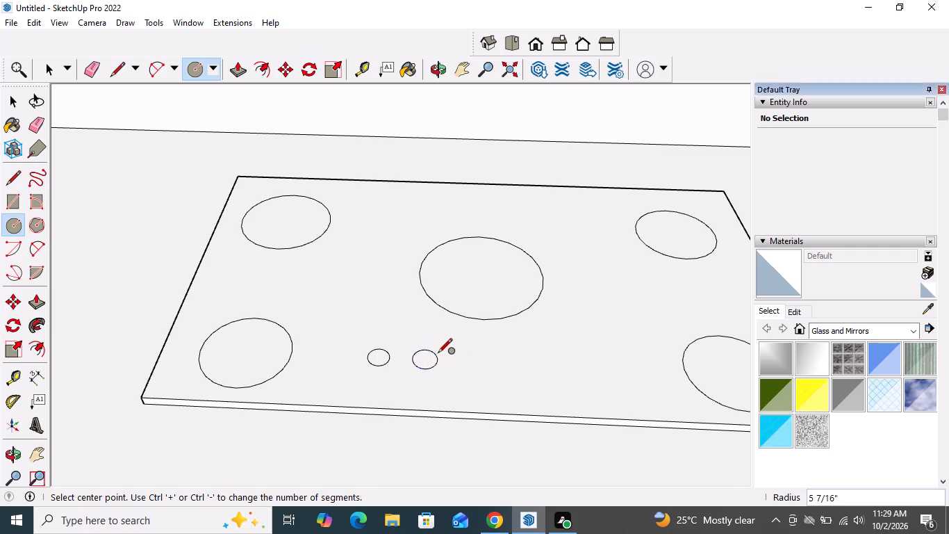
click(474, 357)
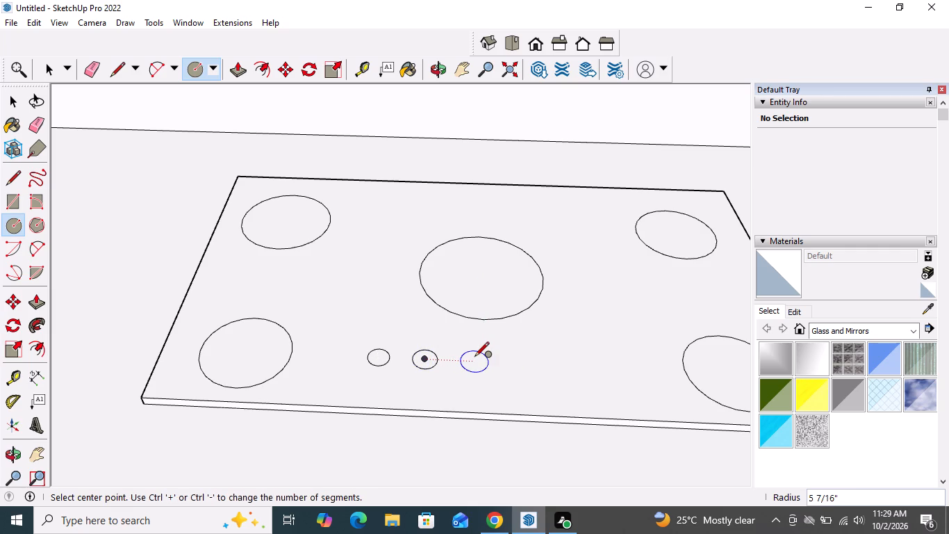
click(481, 357)
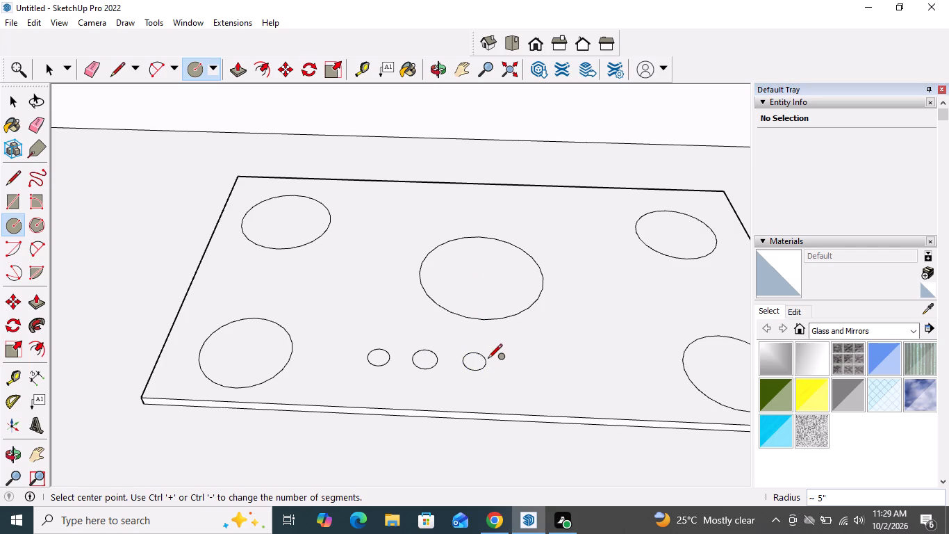
click(531, 364)
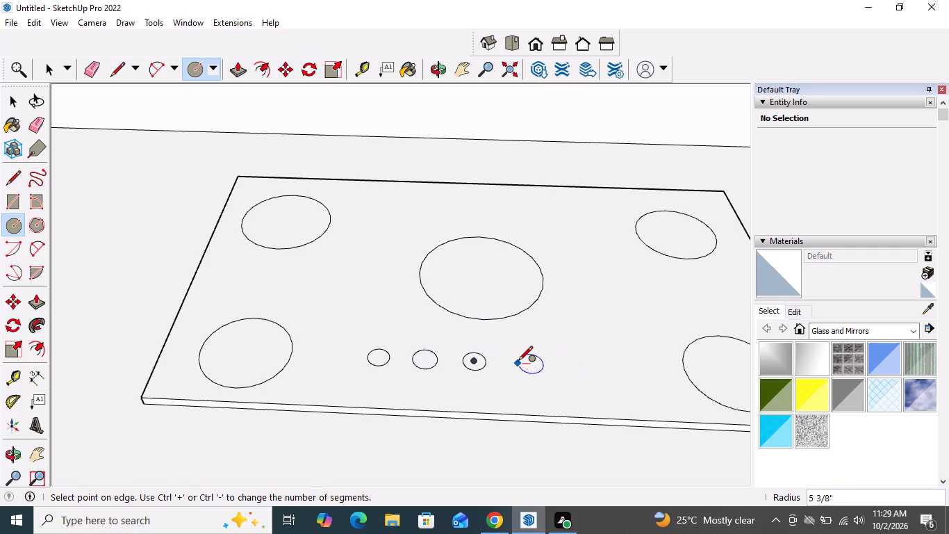
key(space)
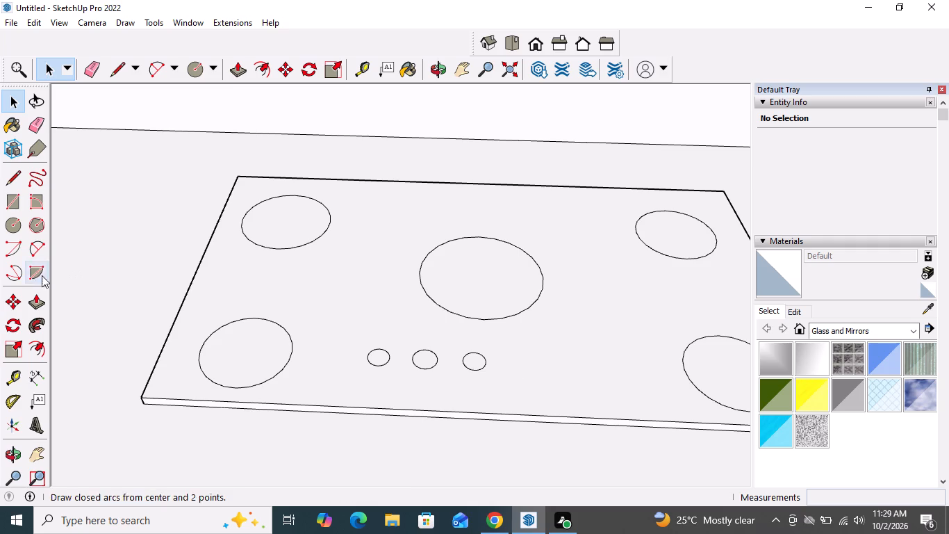
click(6, 227)
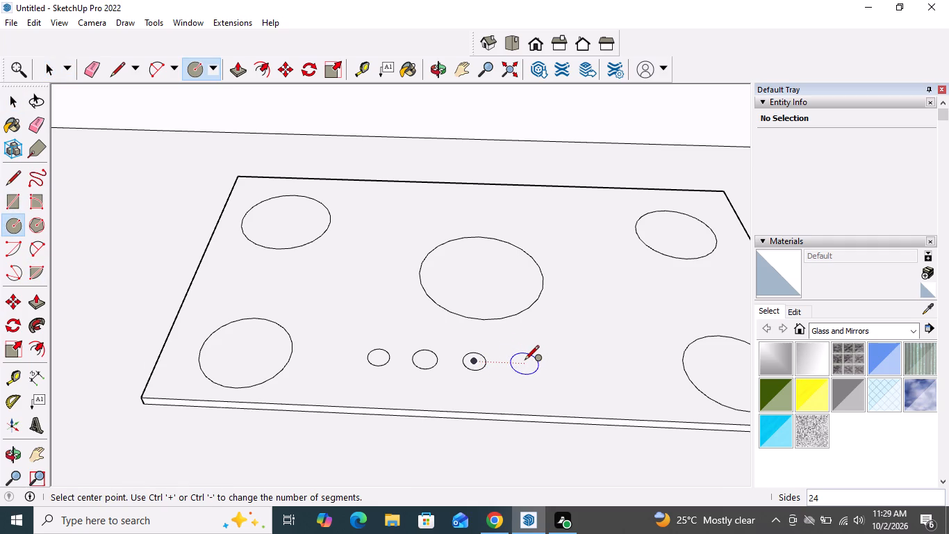
click(526, 359)
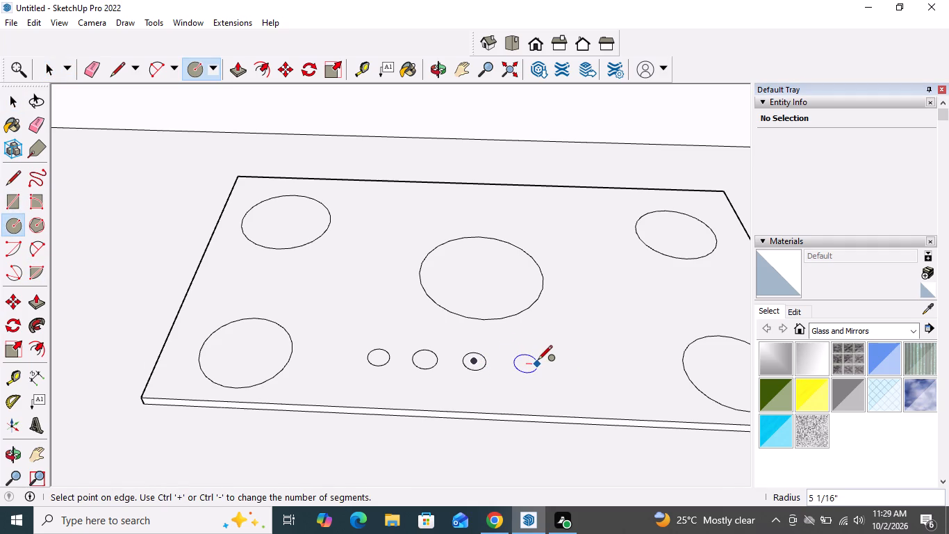
click(538, 359)
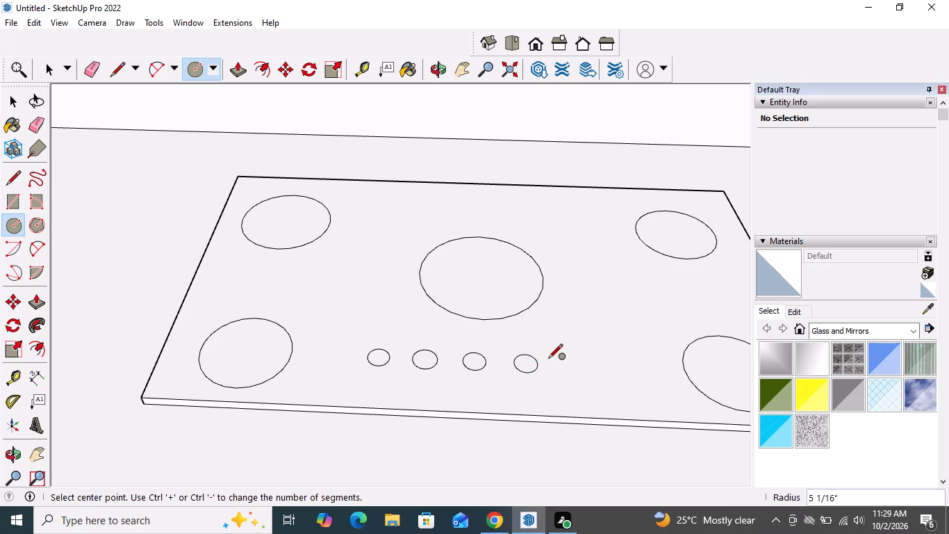
Draw a fifth knob circle, about 5" in radius, at the right end of the knob row on the cooktop.
click(583, 364)
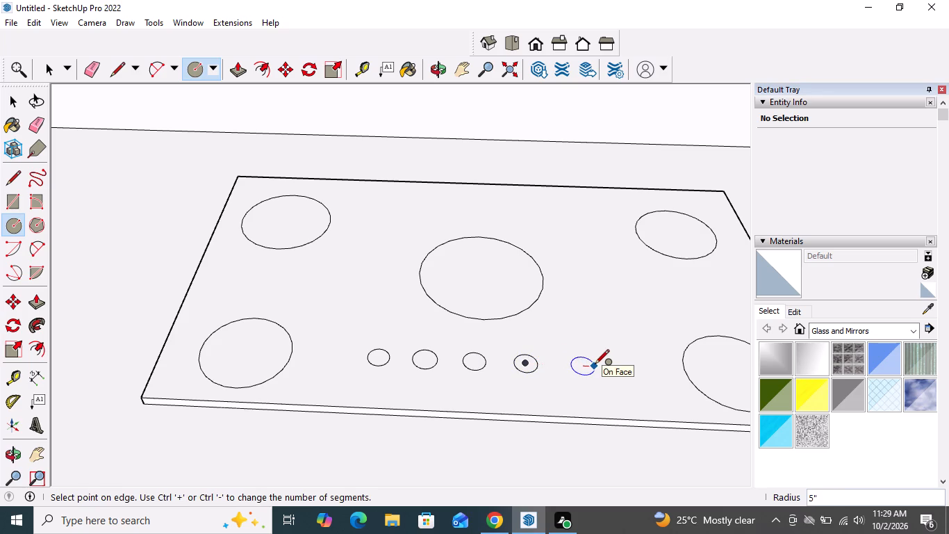
click(595, 364)
key(space)
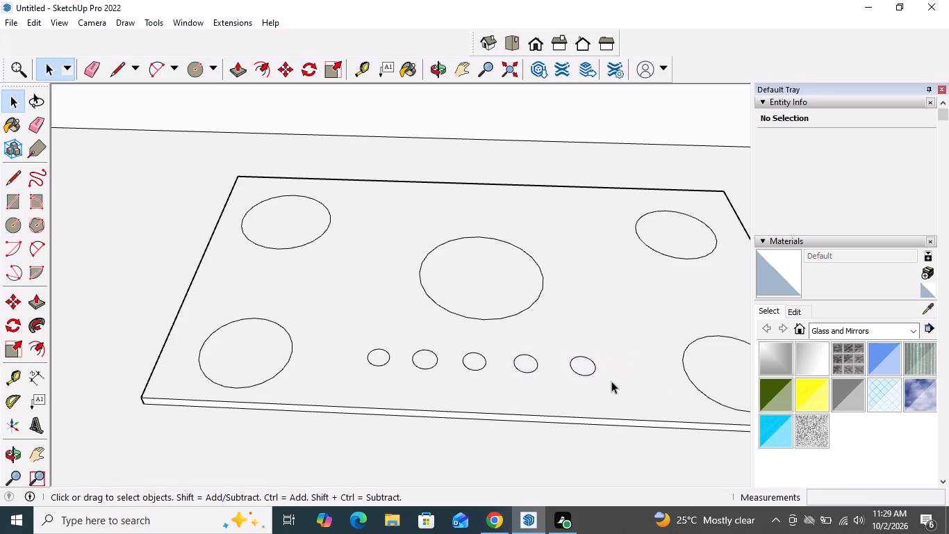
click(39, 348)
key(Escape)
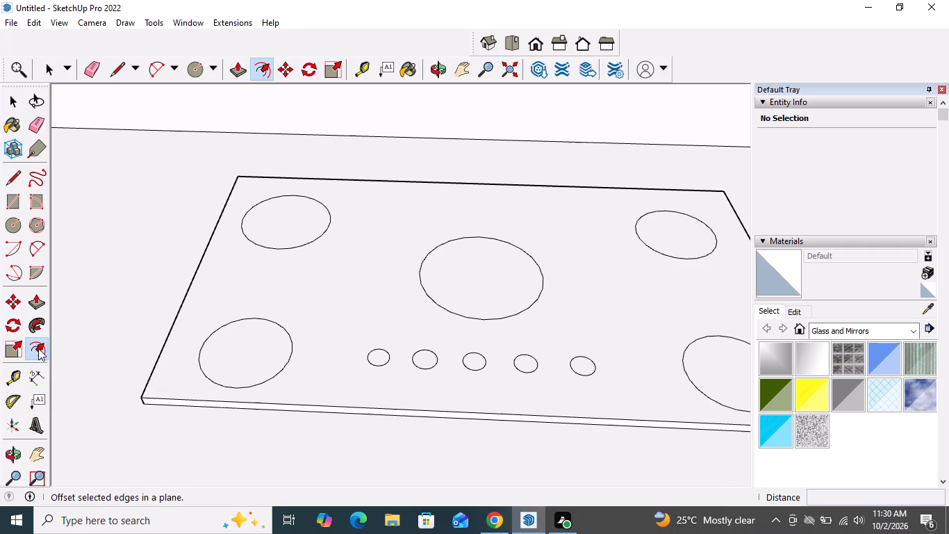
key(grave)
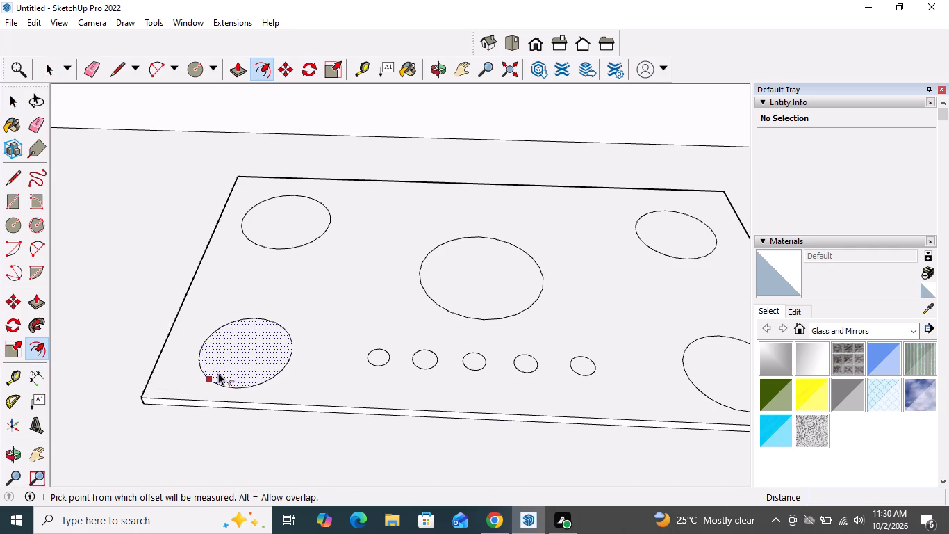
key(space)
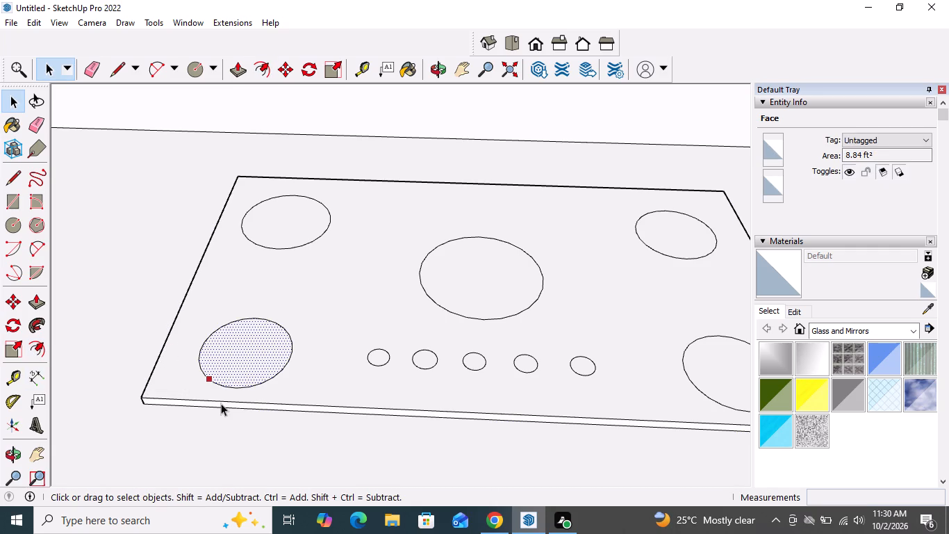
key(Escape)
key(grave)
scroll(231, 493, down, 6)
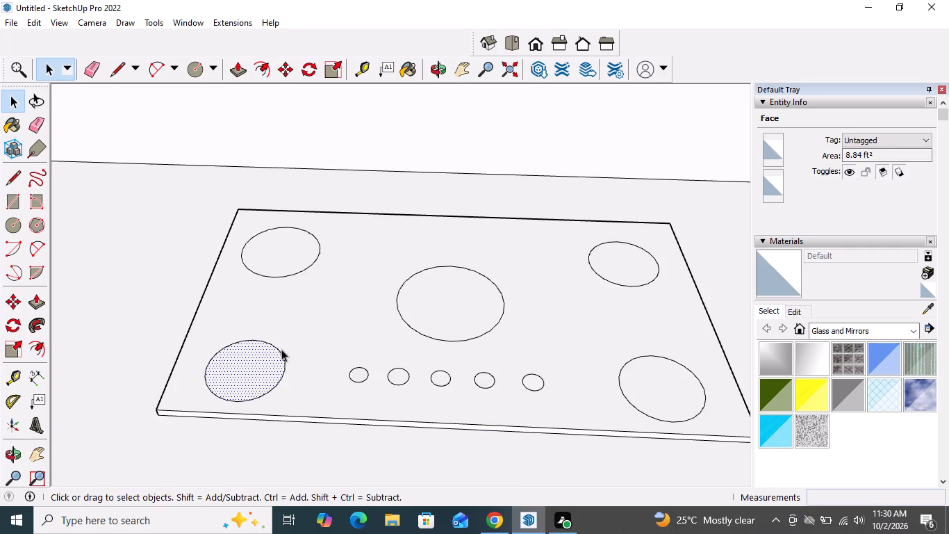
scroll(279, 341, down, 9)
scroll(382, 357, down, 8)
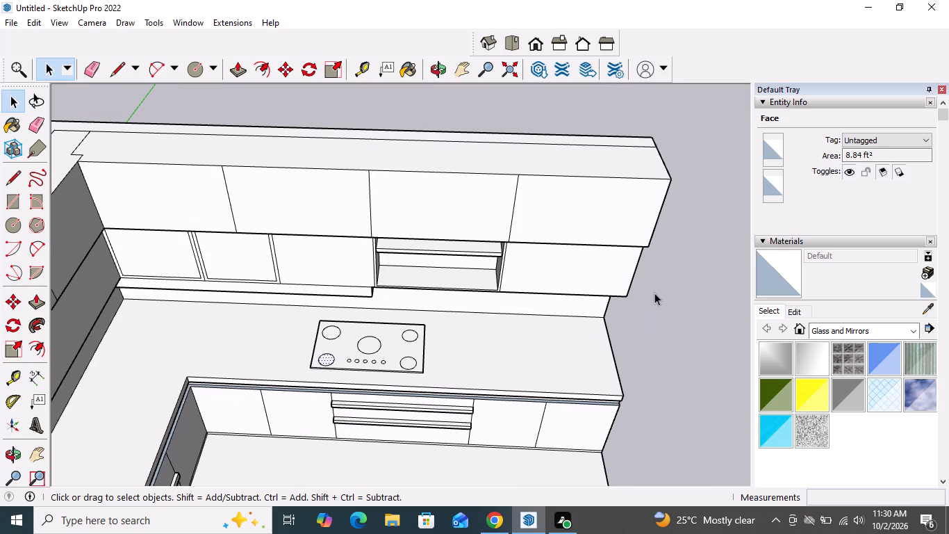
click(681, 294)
Set the segment count to 60 for the front-left and back-left burner circles on the cooktop.
scroll(312, 361, up, 13)
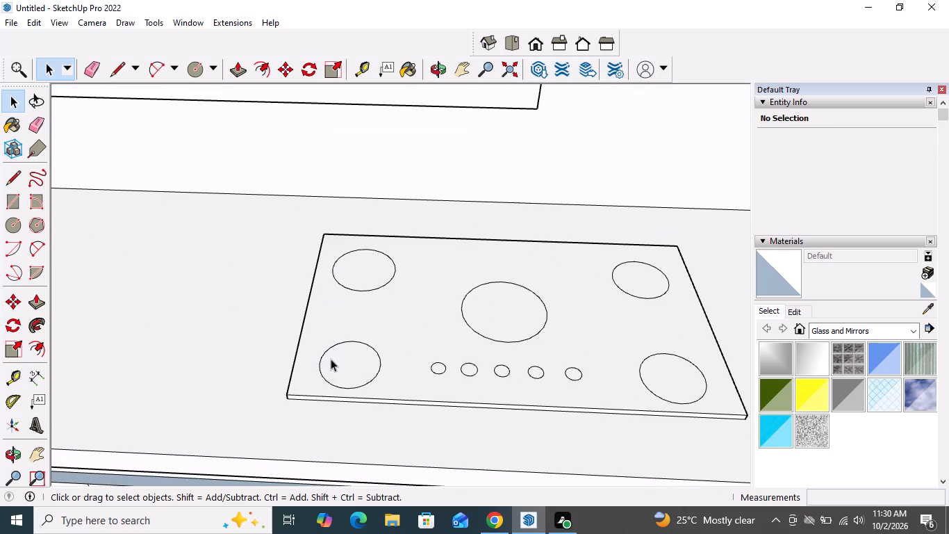
click(359, 385)
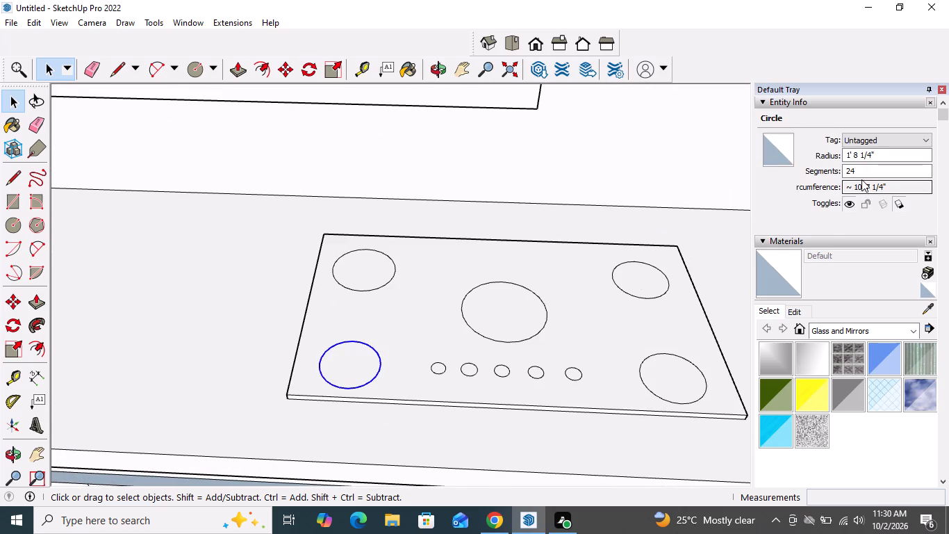
drag(863, 170, 834, 177)
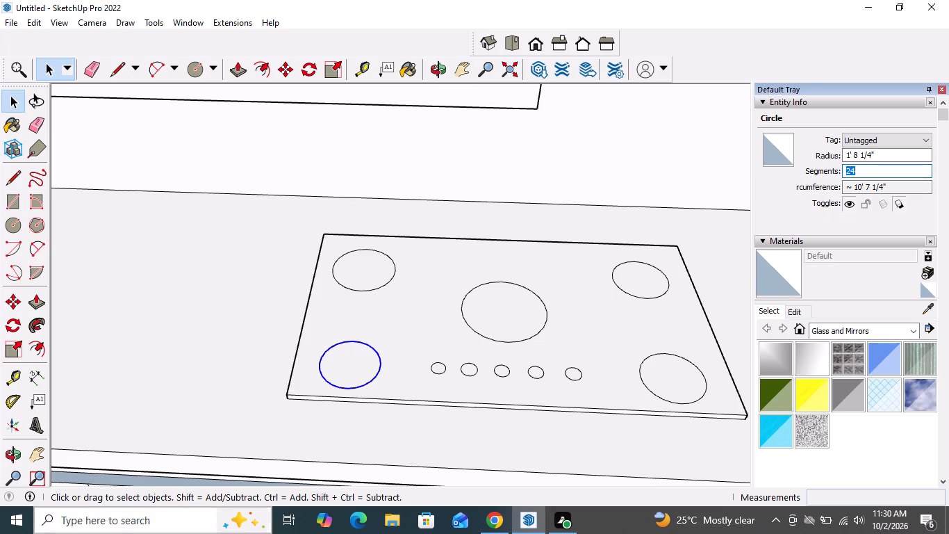
text(60)
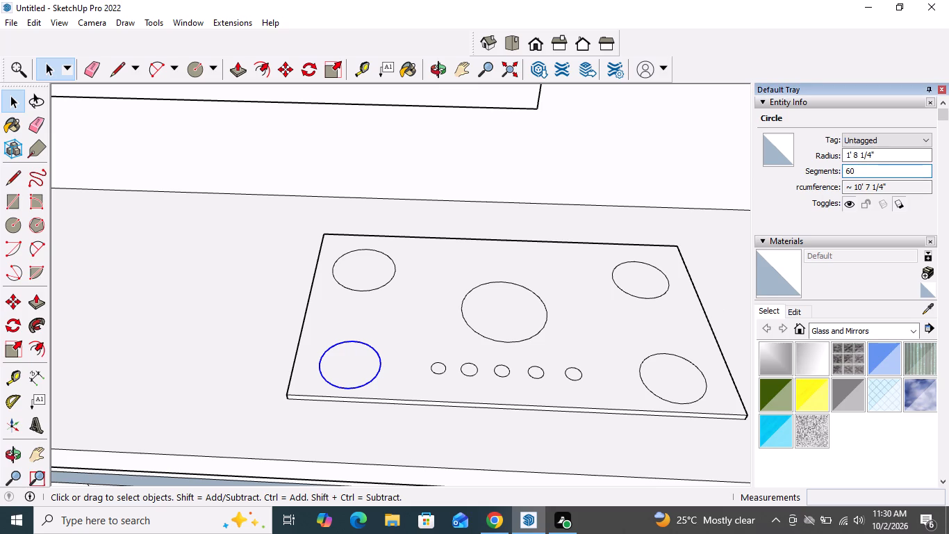
key(Return)
click(381, 285)
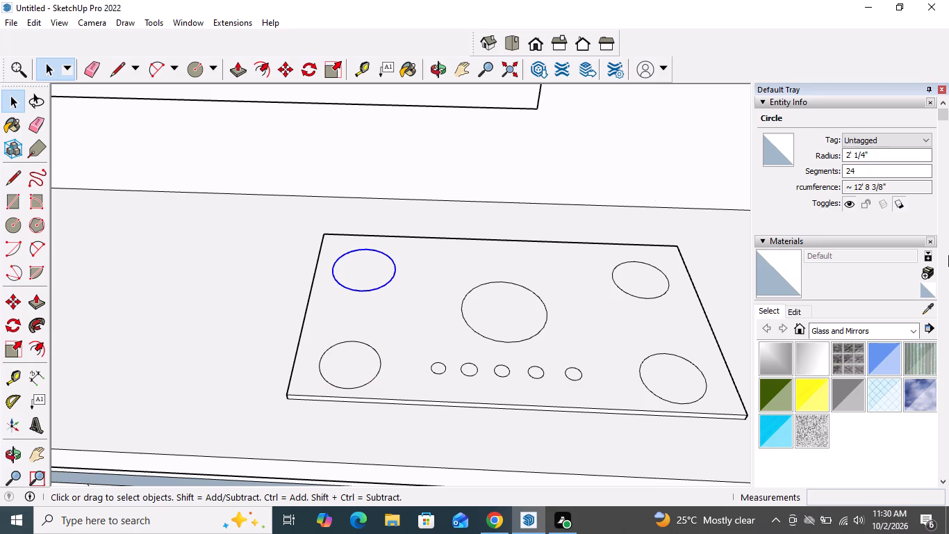
drag(860, 167, 832, 175)
text(60)
key(Return)
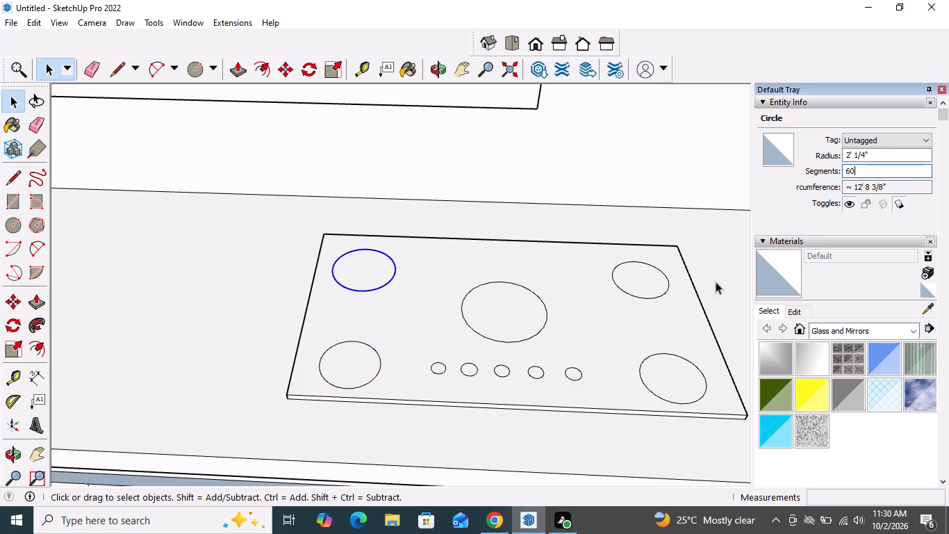
Set the segment count to 60 for the back-right and front-right burner circles on the cooktop.
click(655, 296)
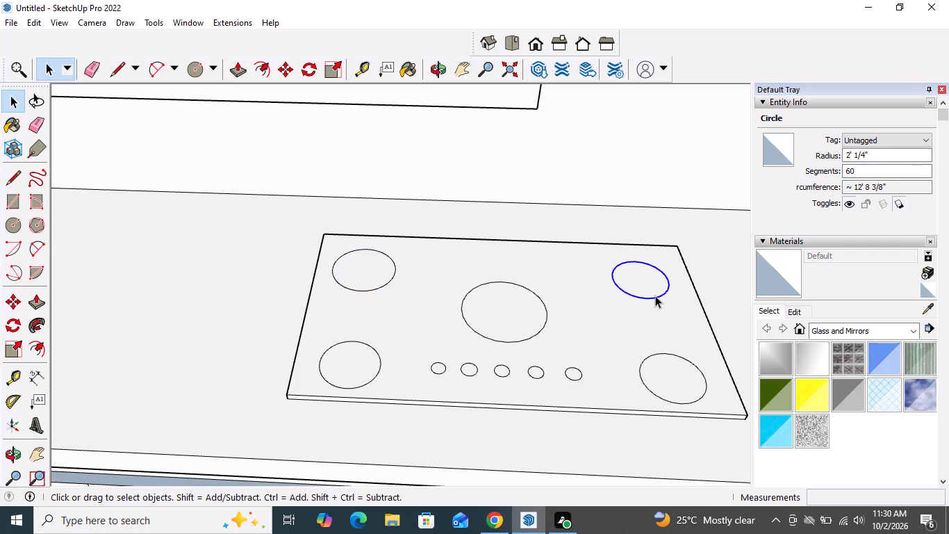
drag(859, 169, 830, 168)
text(60)
key(Return)
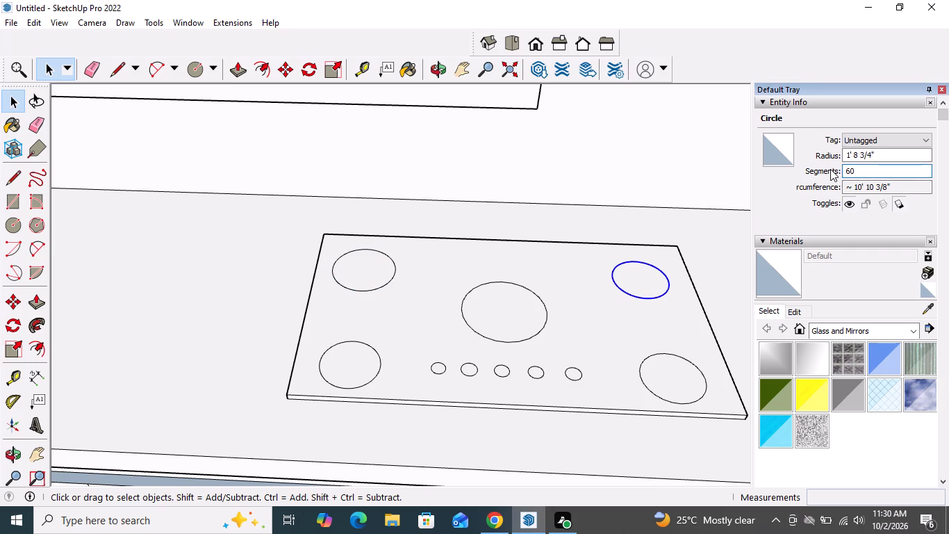
click(665, 398)
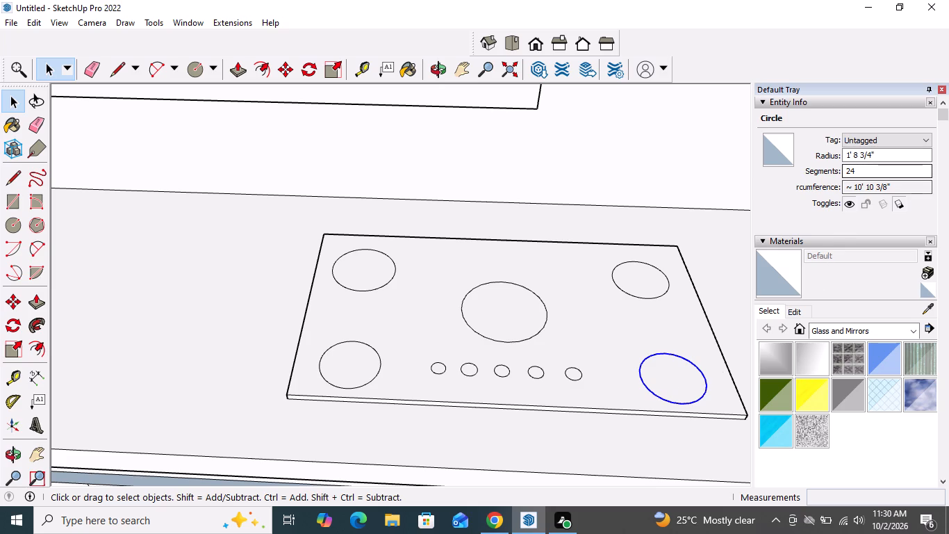
drag(855, 168, 832, 165)
text(60)
key(Return)
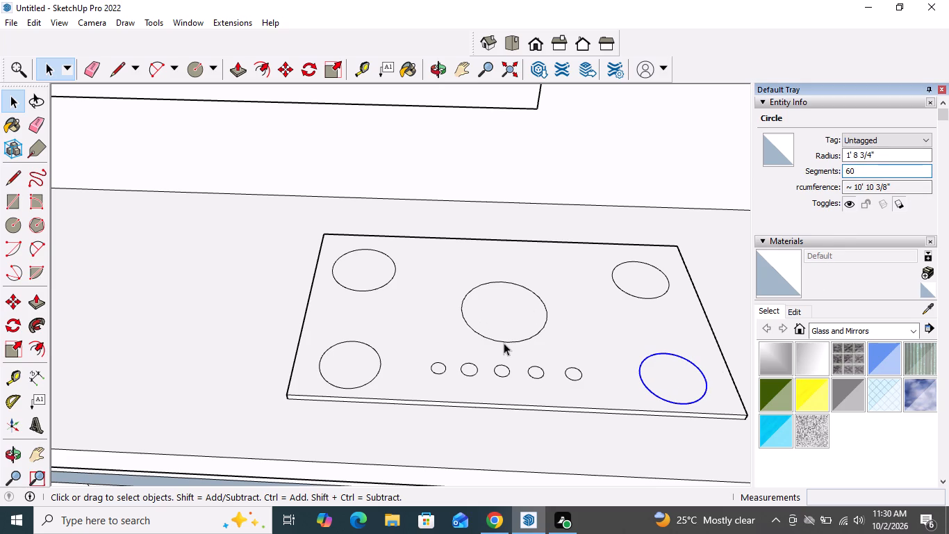
Set the segment count of the large middle burner circle to 60.
click(504, 341)
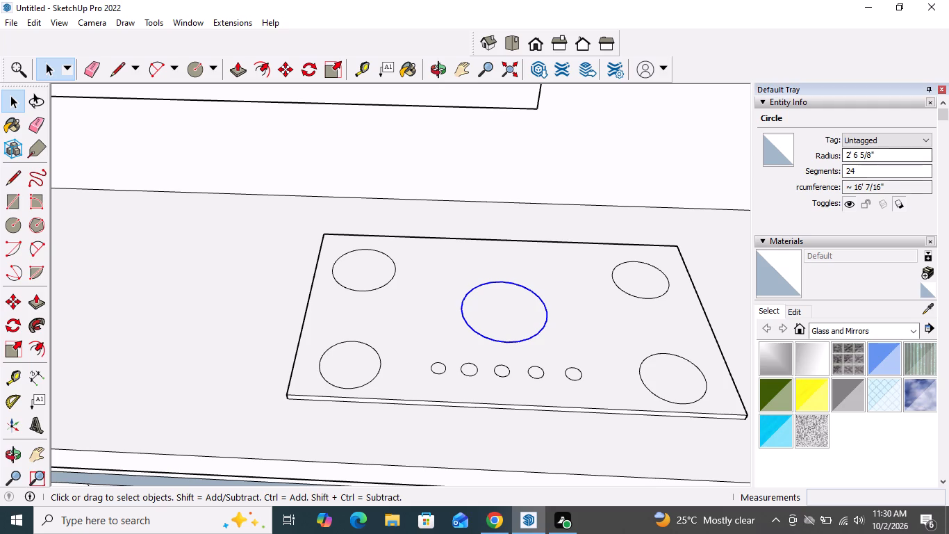
drag(858, 174, 836, 166)
text(60)
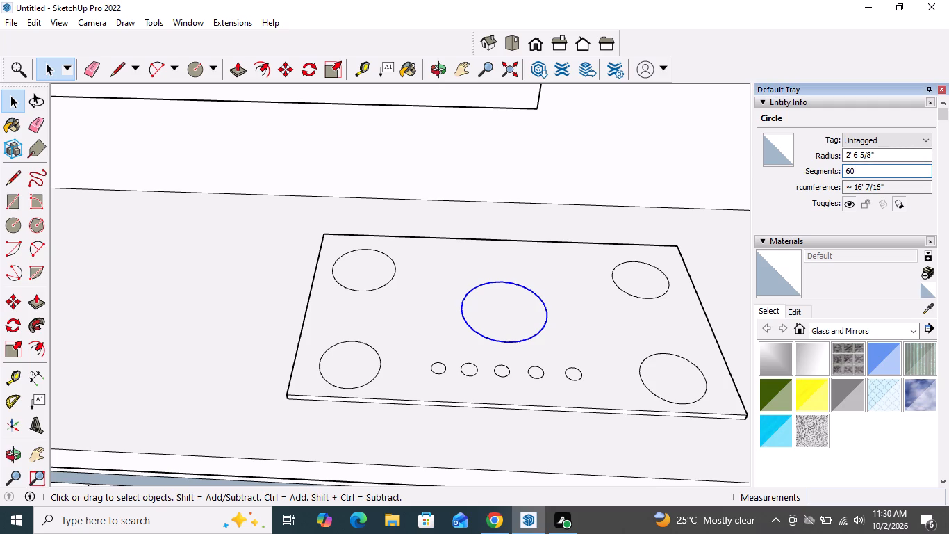
key(Return)
Set the segment count of the rightmost knob circle in the front row to 60.
scroll(591, 350, up, 4)
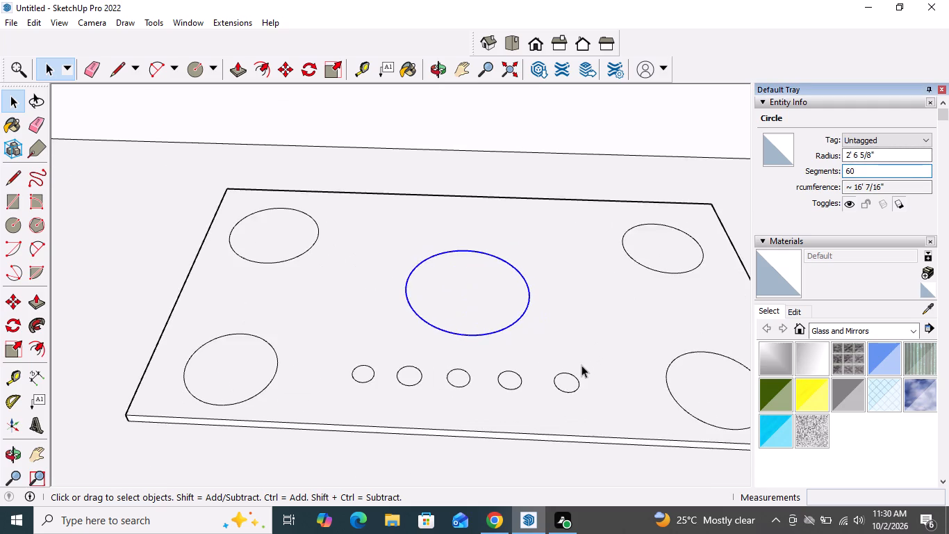
scroll(575, 366, up, 20)
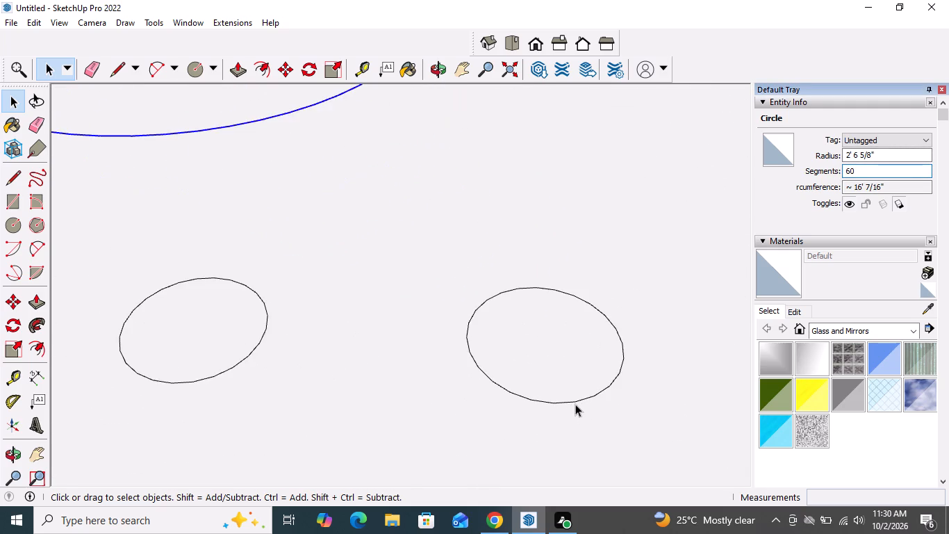
scroll(575, 404, up, 6)
click(575, 400)
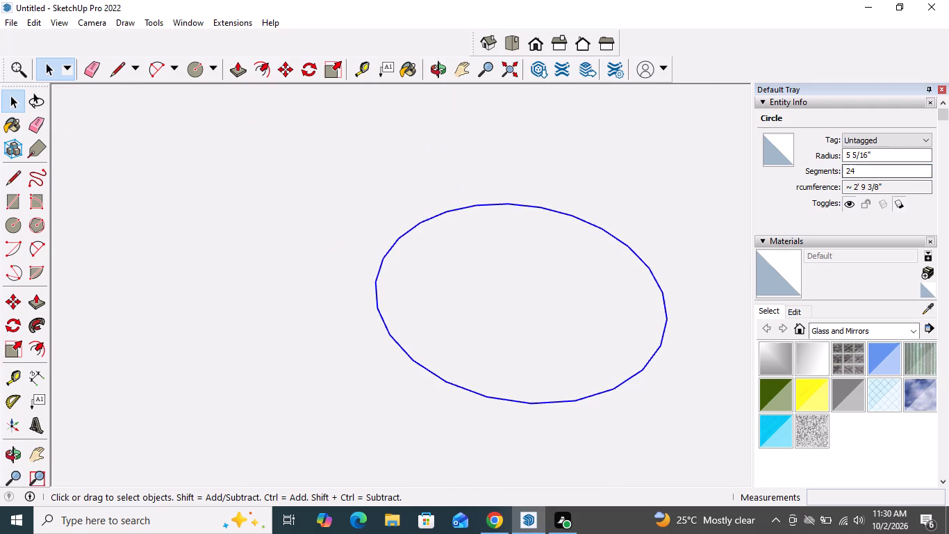
drag(866, 169, 828, 173)
text(60)
key(Return)
Set the segment count to 60 for the fourth knob circle, just beside the rightmost one.
scroll(816, 197, down, 3)
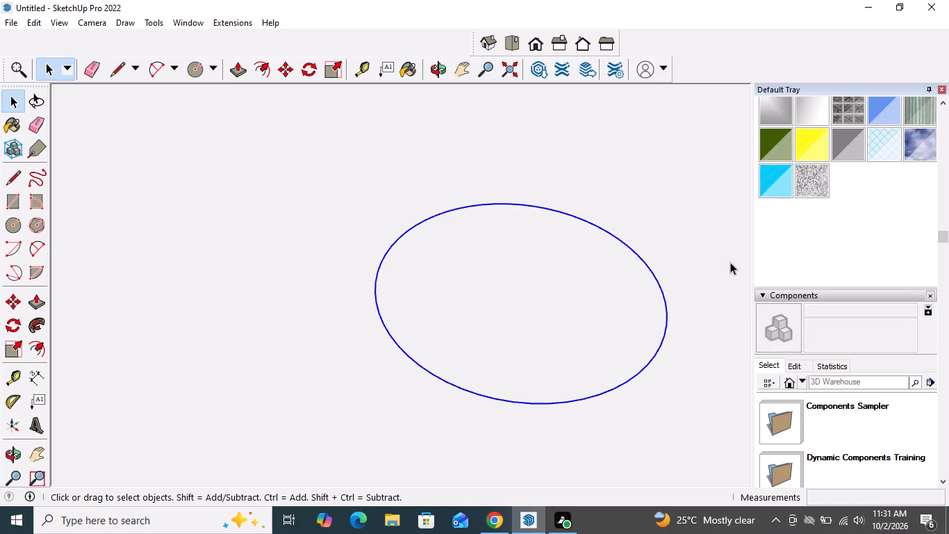
scroll(730, 261, down, 10)
scroll(875, 234, up, 8)
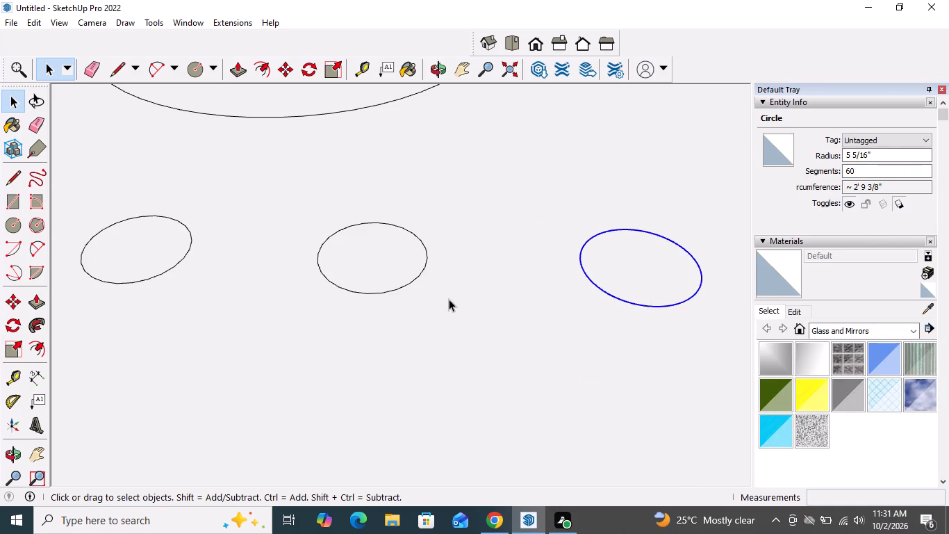
click(399, 286)
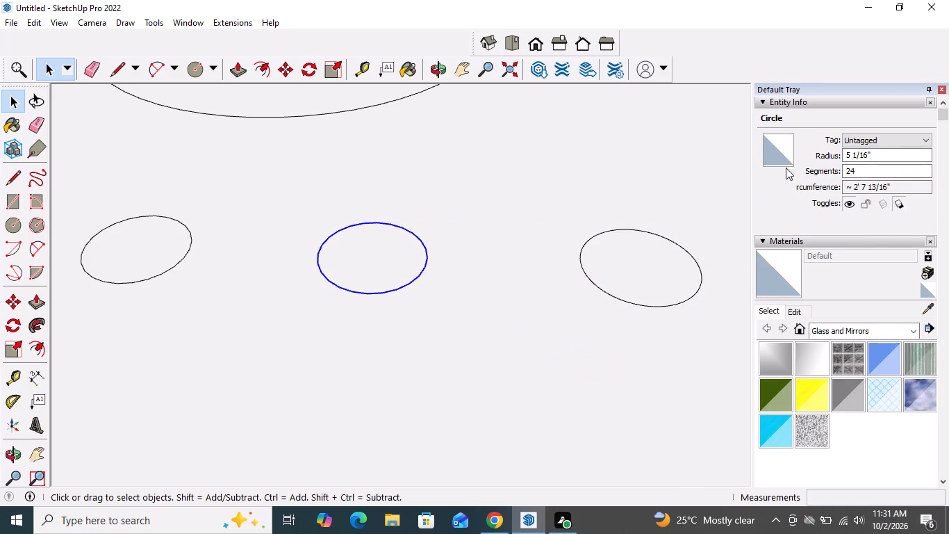
drag(861, 171, 832, 170)
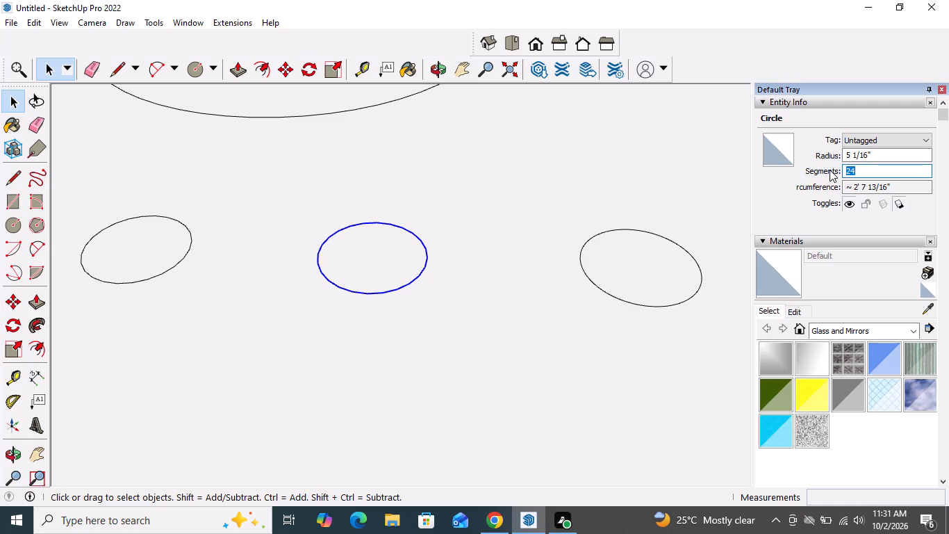
text(60)
key(Return)
Set the segment count of the middle knob circle in the row to 60.
scroll(830, 170, down, 3)
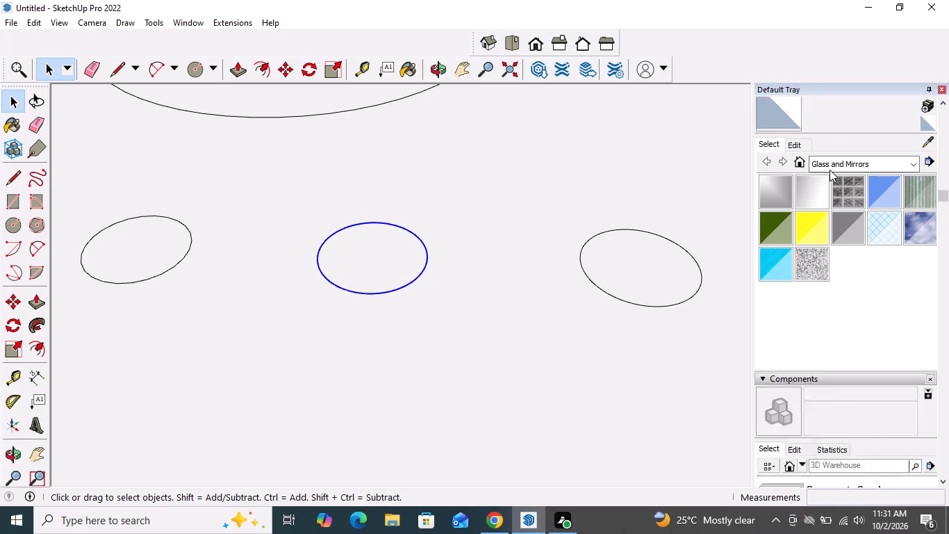
scroll(676, 200, down, 2)
scroll(774, 218, up, 5)
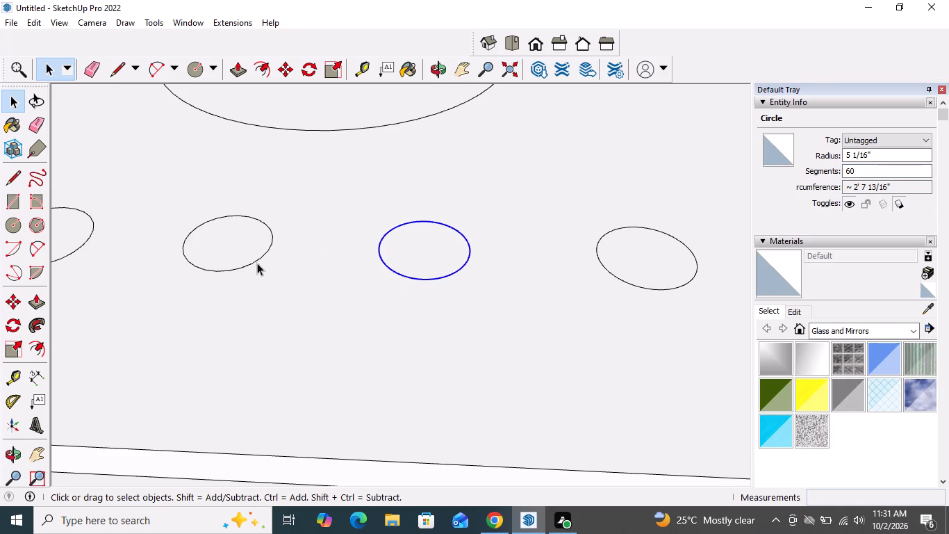
click(256, 259)
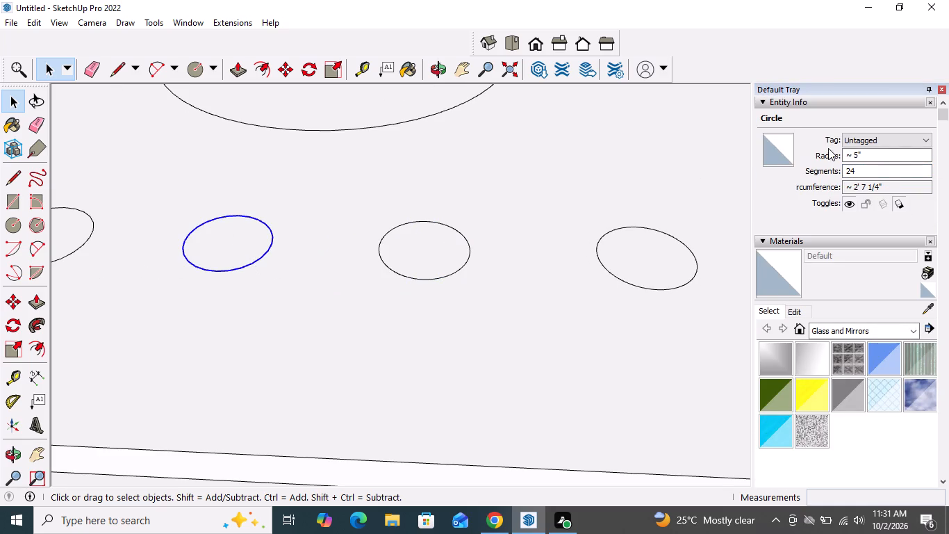
drag(857, 170, 838, 171)
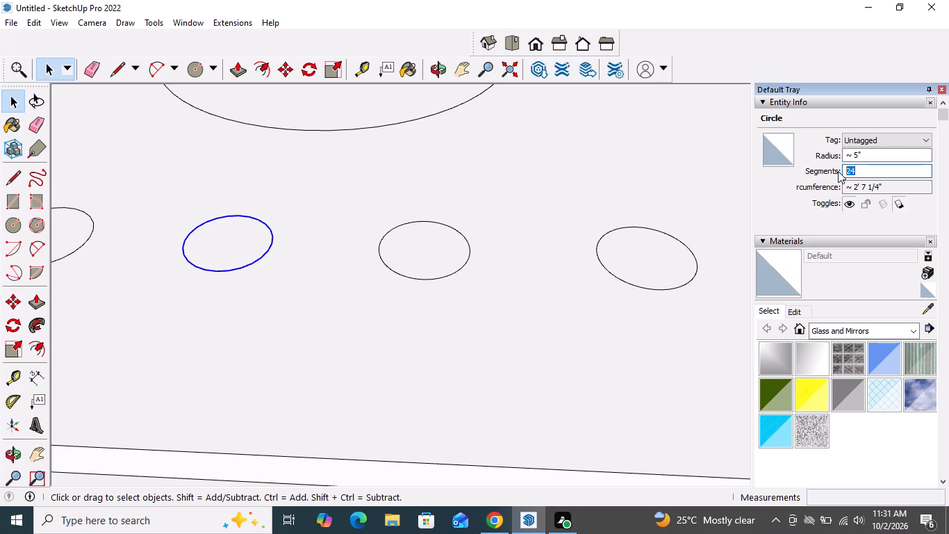
text(60)
key(Return)
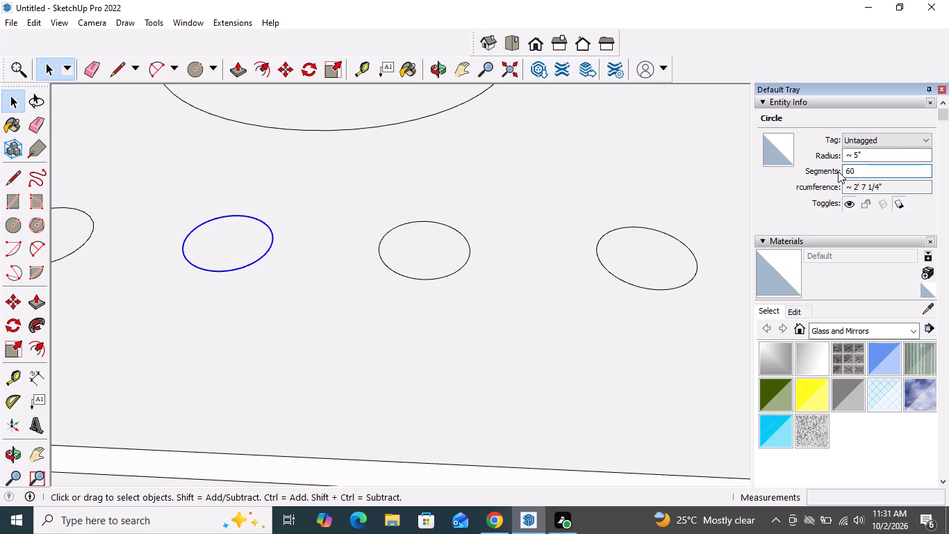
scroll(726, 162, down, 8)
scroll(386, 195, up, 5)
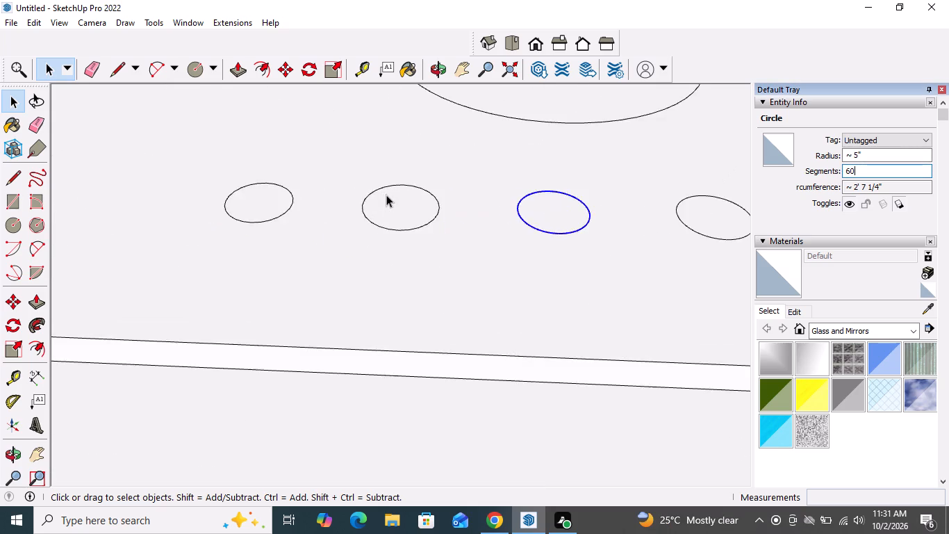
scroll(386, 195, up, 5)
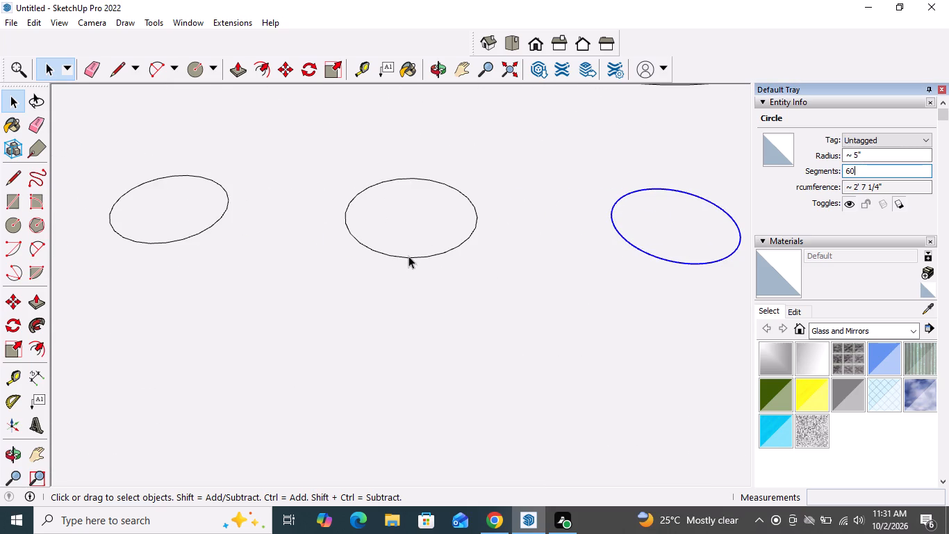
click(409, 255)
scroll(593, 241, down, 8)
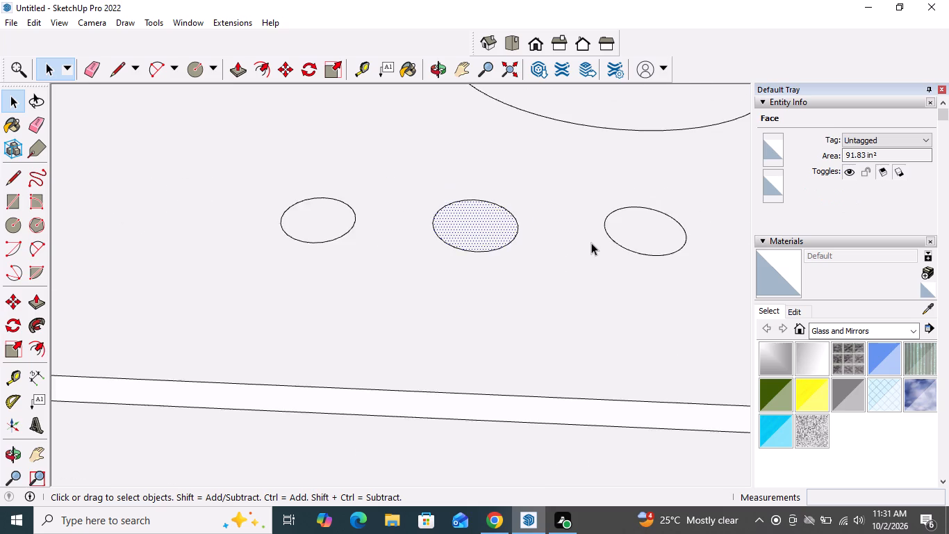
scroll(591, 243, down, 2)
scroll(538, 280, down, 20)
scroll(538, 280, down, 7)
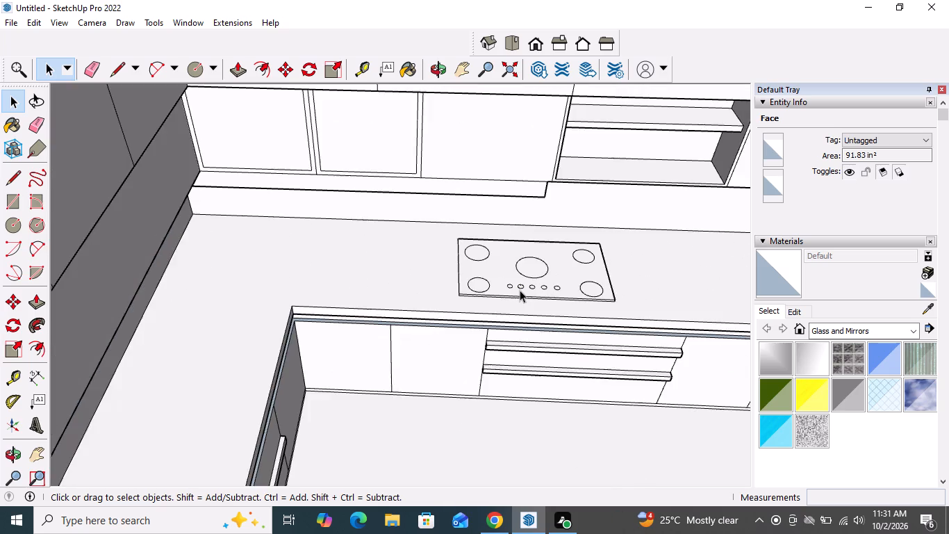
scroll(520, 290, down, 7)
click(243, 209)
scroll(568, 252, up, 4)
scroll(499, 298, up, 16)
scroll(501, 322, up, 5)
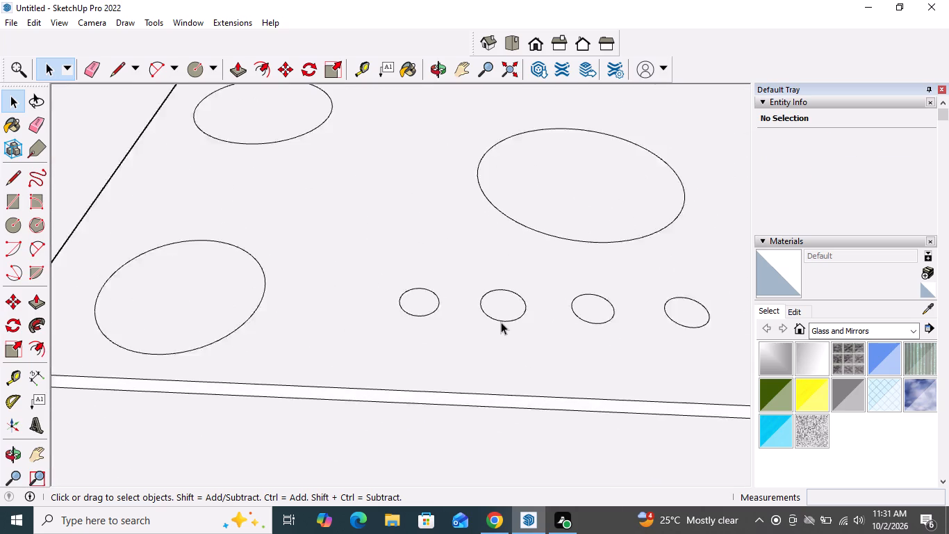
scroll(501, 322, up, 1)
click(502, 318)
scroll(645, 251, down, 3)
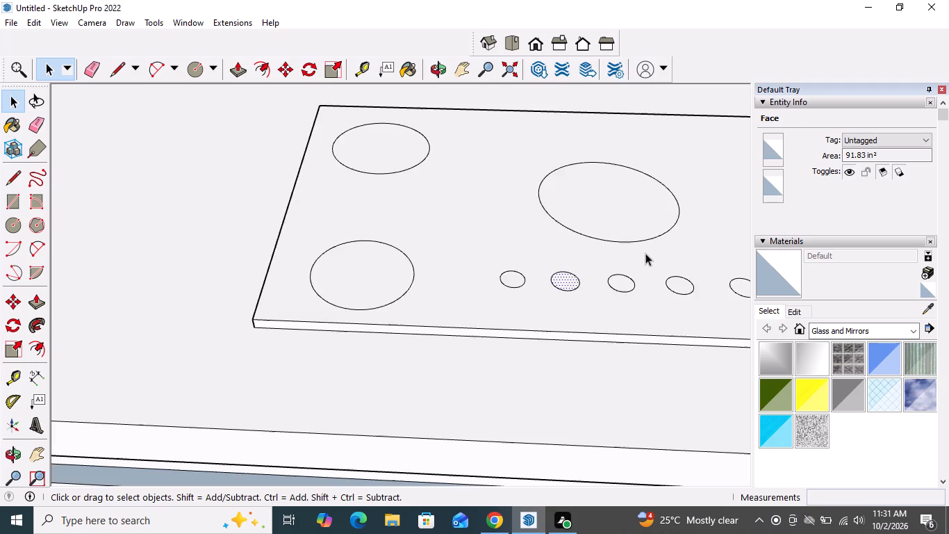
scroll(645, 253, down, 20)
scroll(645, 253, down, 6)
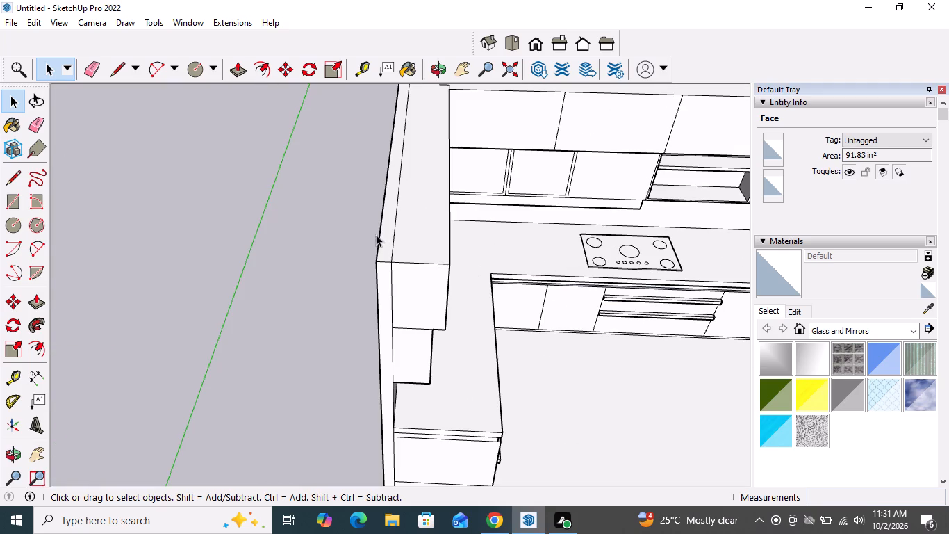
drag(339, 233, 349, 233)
Set the segment count to 60 for the second knob circle from the left in the cooktop's knob row.
scroll(616, 254, up, 16)
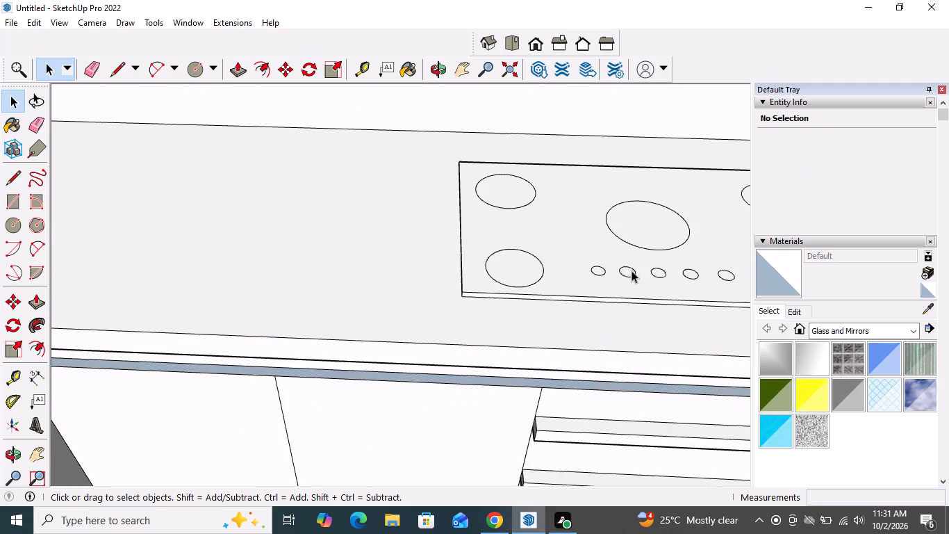
scroll(632, 270, up, 14)
click(633, 287)
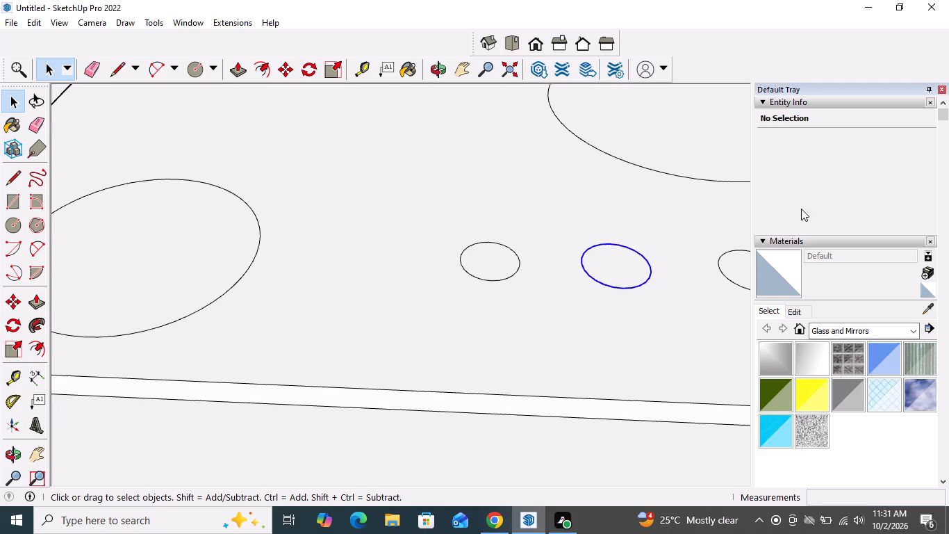
drag(863, 173, 829, 177)
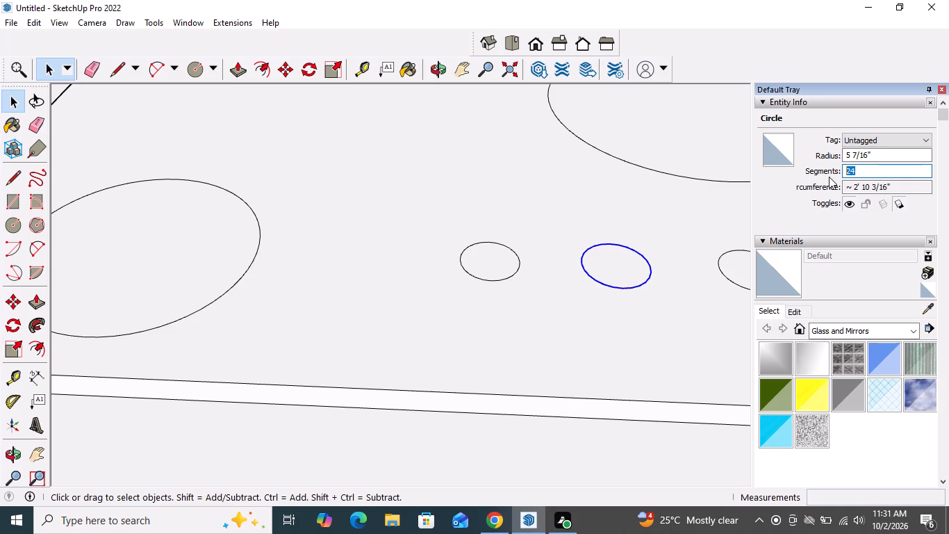
text(60)
key(Return)
Set the segment count of the leftmost knob circle to 60 and clear the selection.
click(501, 277)
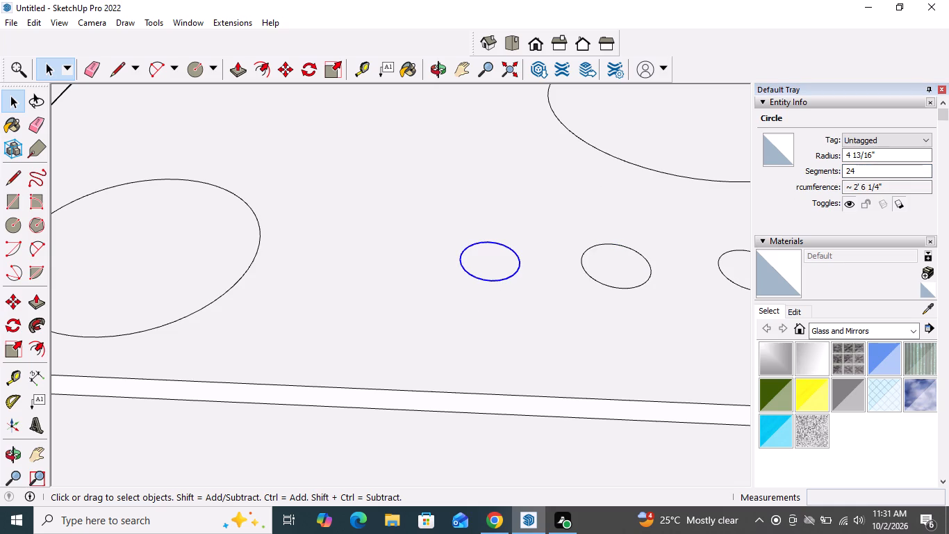
drag(858, 168, 835, 169)
text(60)
key(Return)
key(space)
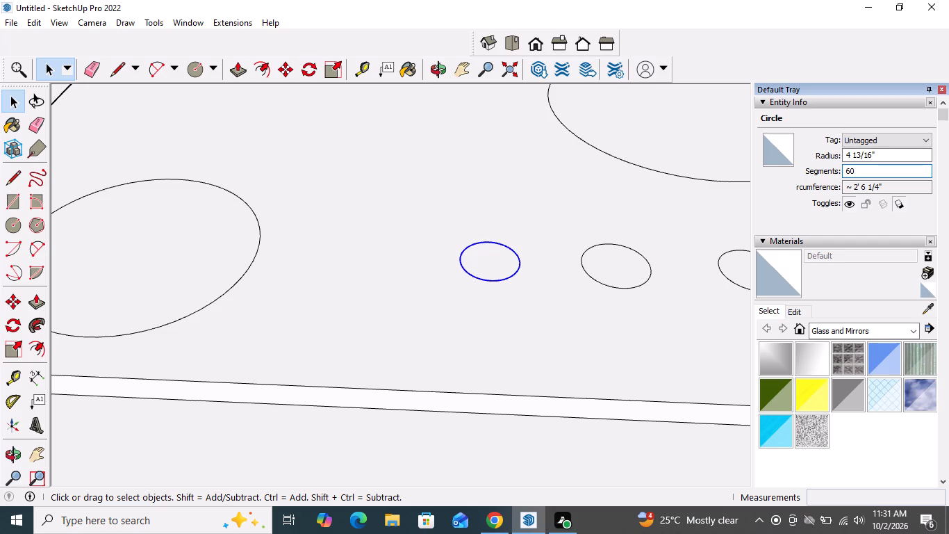
scroll(519, 273, down, 14)
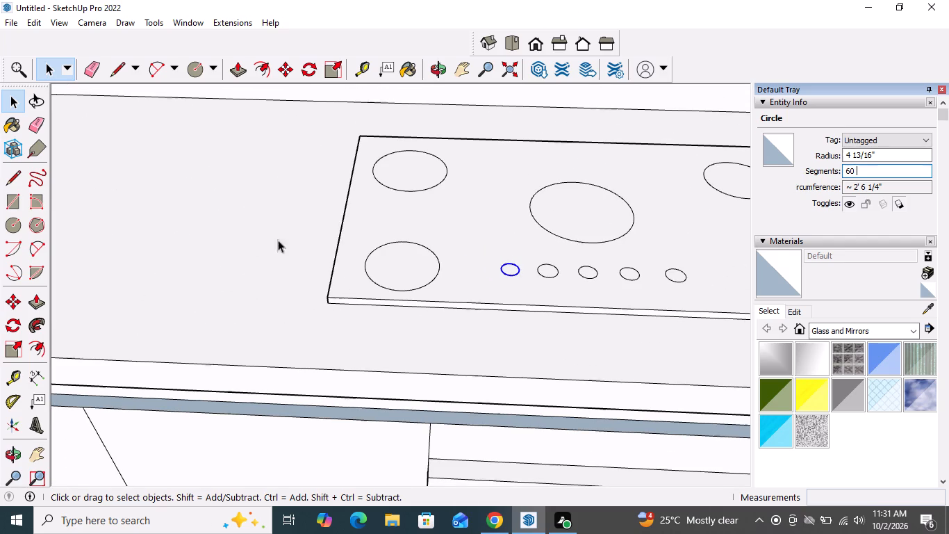
scroll(229, 298, down, 17)
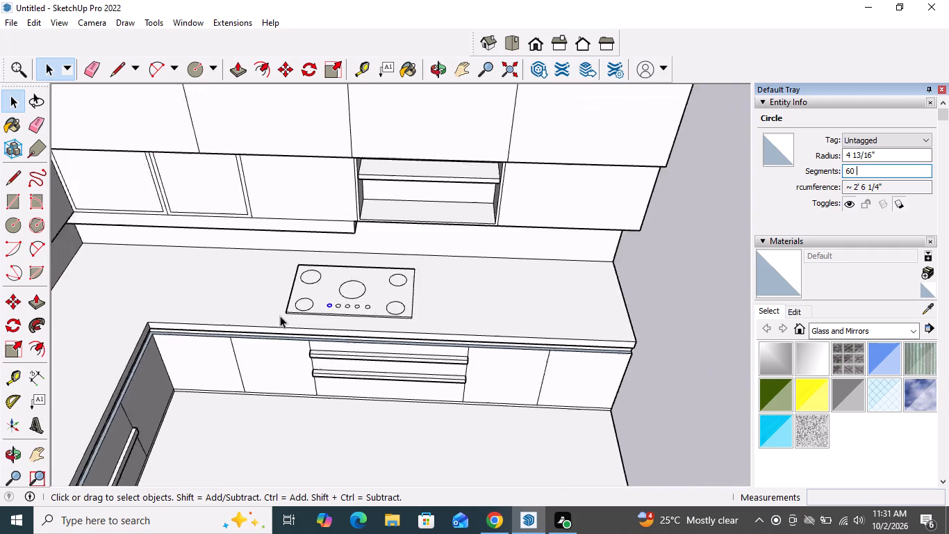
scroll(280, 316, down, 3)
click(594, 307)
Offset the front-left burner circle slightly inward to form a thin ring.
scroll(336, 286, up, 5)
scroll(274, 316, up, 19)
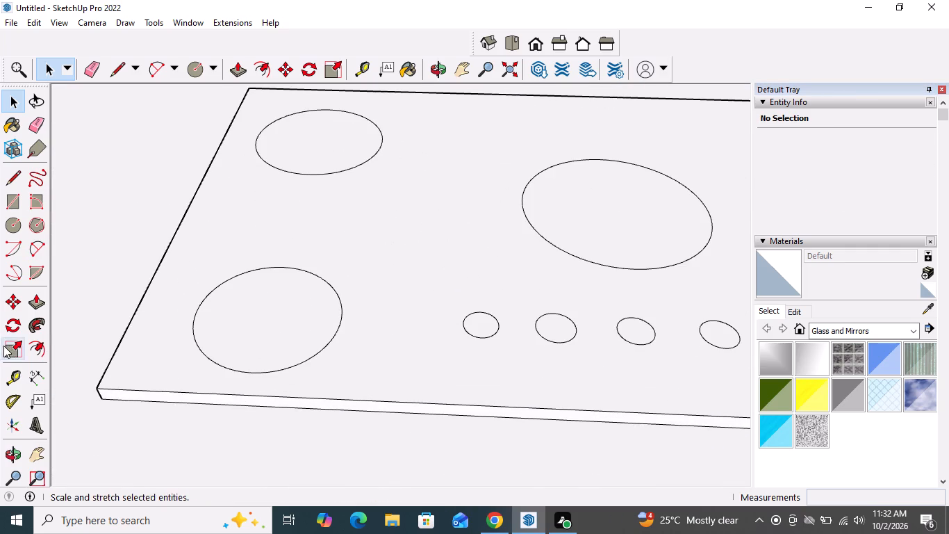
click(35, 350)
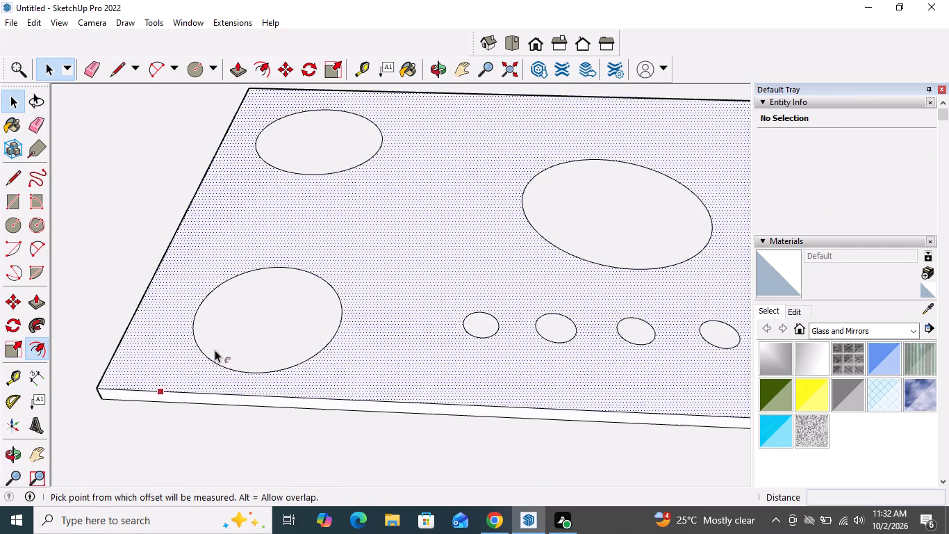
click(225, 349)
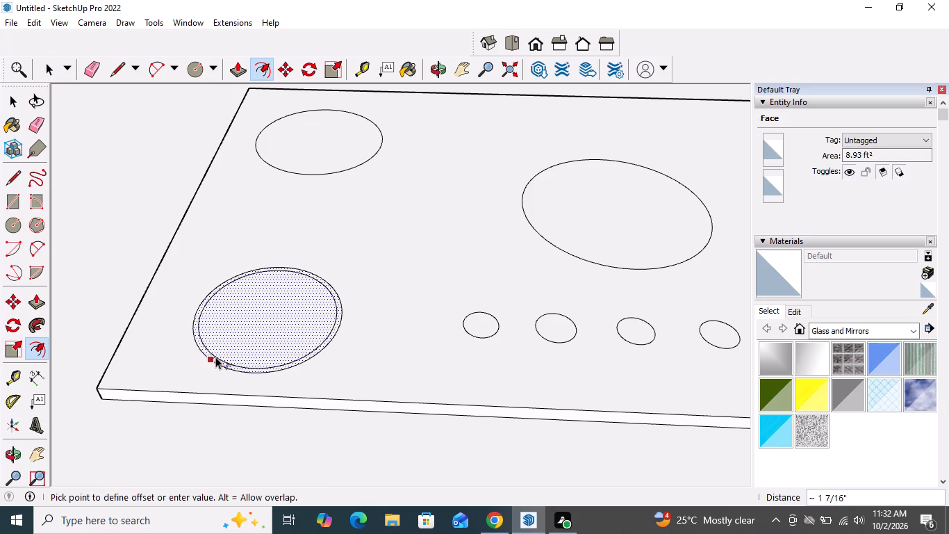
click(216, 353)
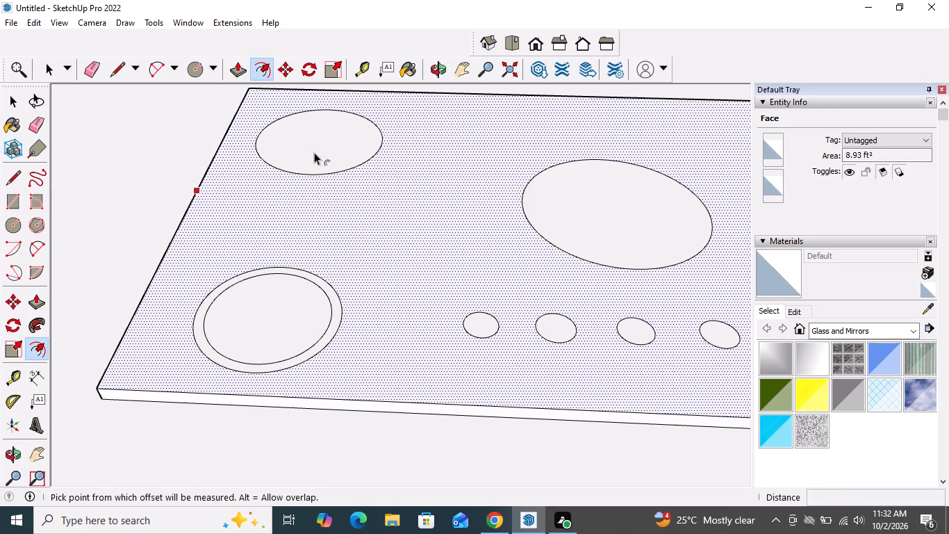
Repeat the same inward offset on the rear-left, large middle, front-right and rear-right burner circles.
double_click(313, 147)
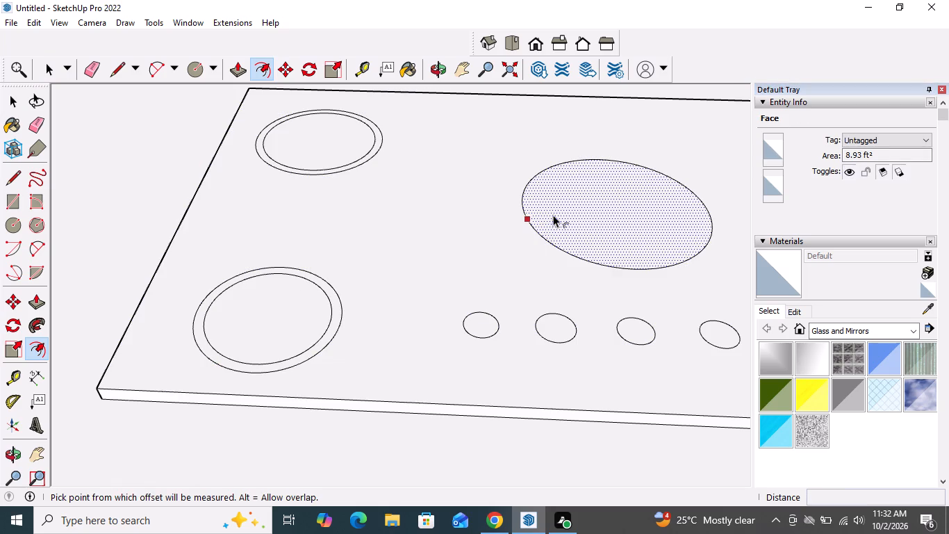
double_click(553, 215)
scroll(358, 238, down, 5)
scroll(296, 241, down, 5)
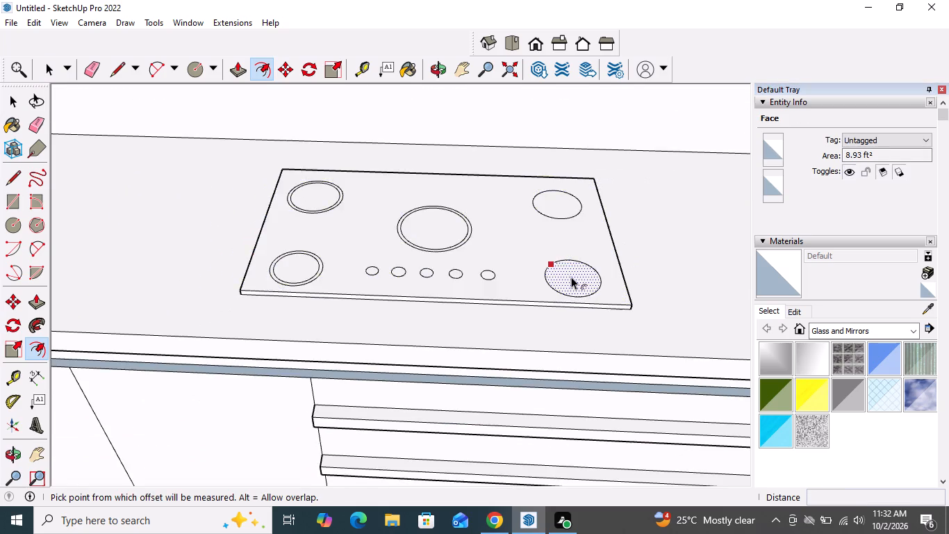
scroll(571, 277, up, 13)
double_click(571, 277)
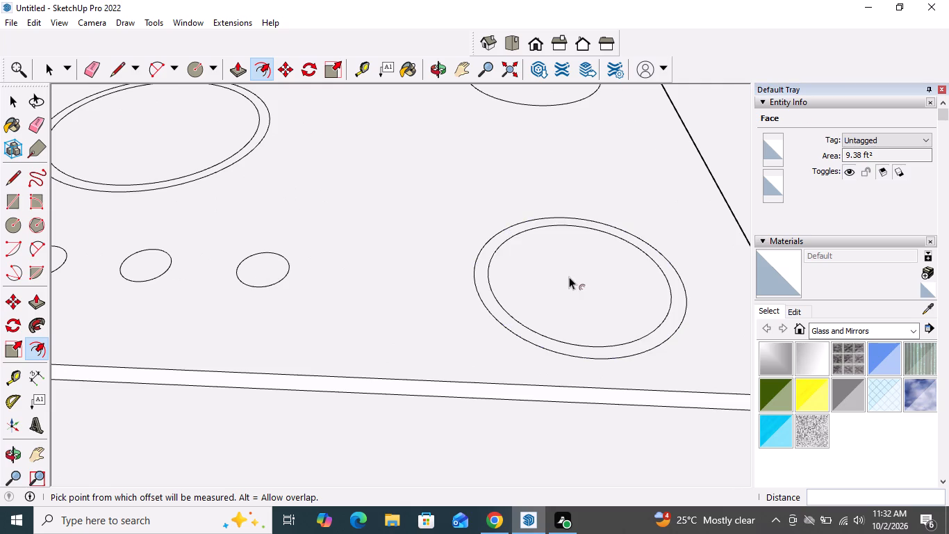
scroll(568, 277, down, 5)
double_click(551, 137)
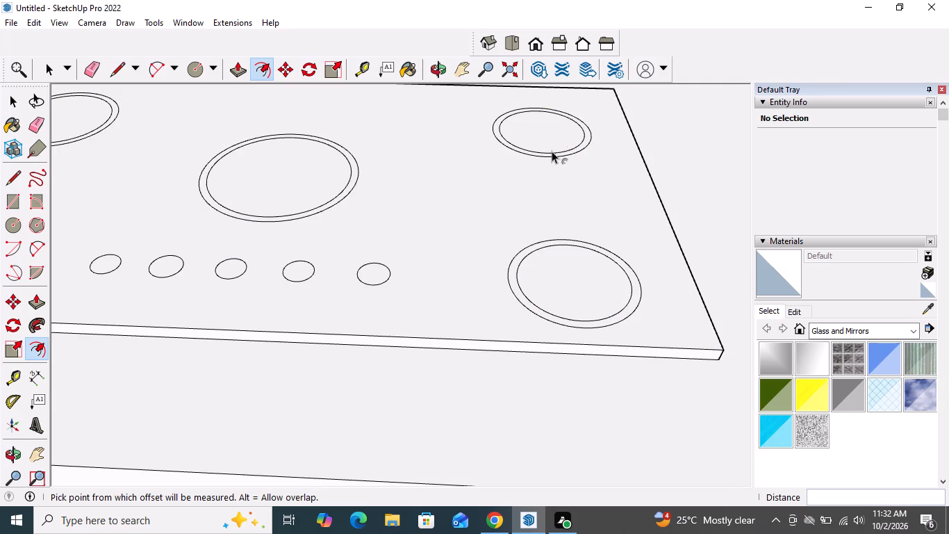
key(space)
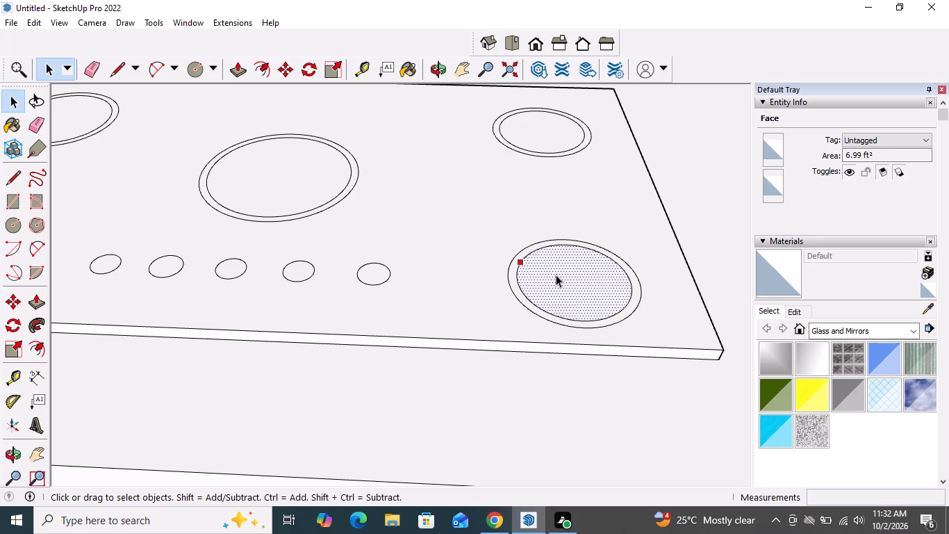
key(space)
click(727, 202)
scroll(619, 323, down, 5)
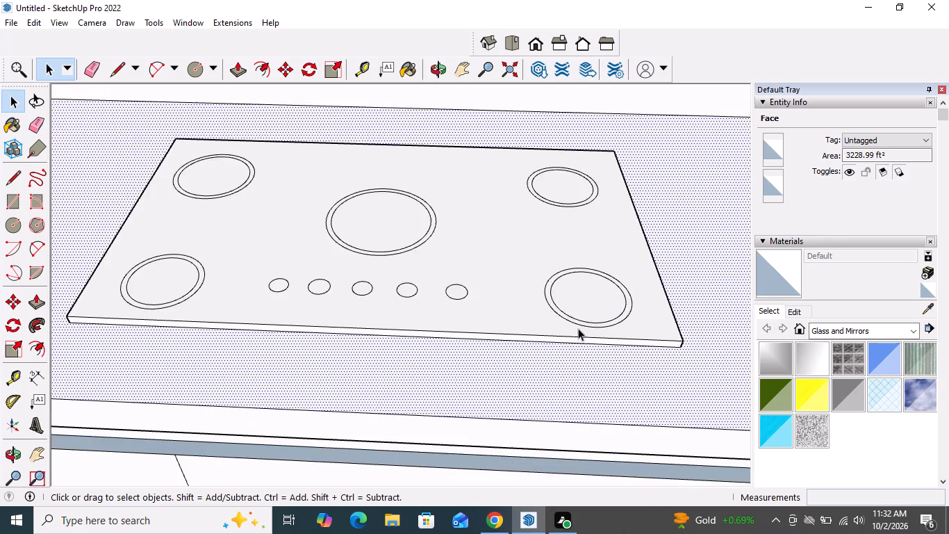
scroll(556, 350, down, 20)
scroll(556, 350, down, 3)
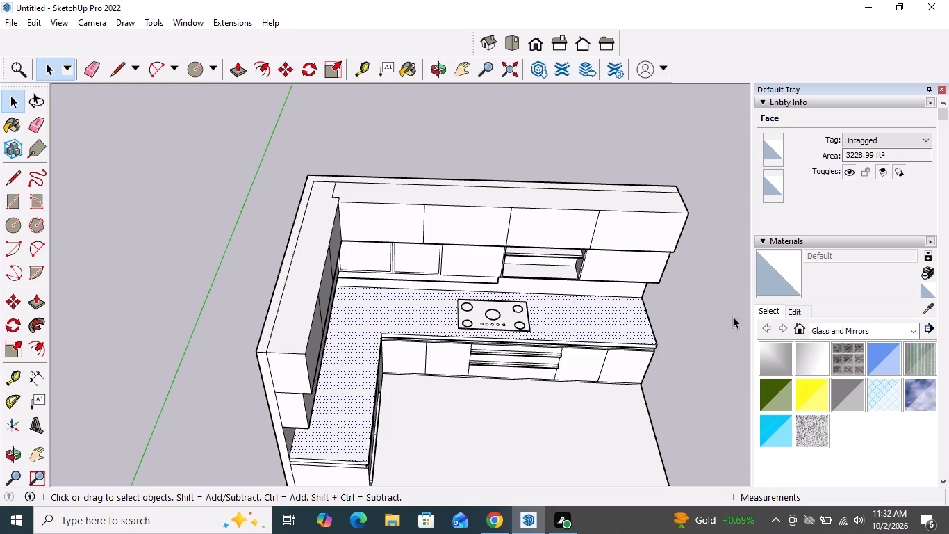
click(733, 316)
Push/Pull the front-left burner's thin ring up about 3 11/16" above the cooktop.
scroll(513, 316, up, 14)
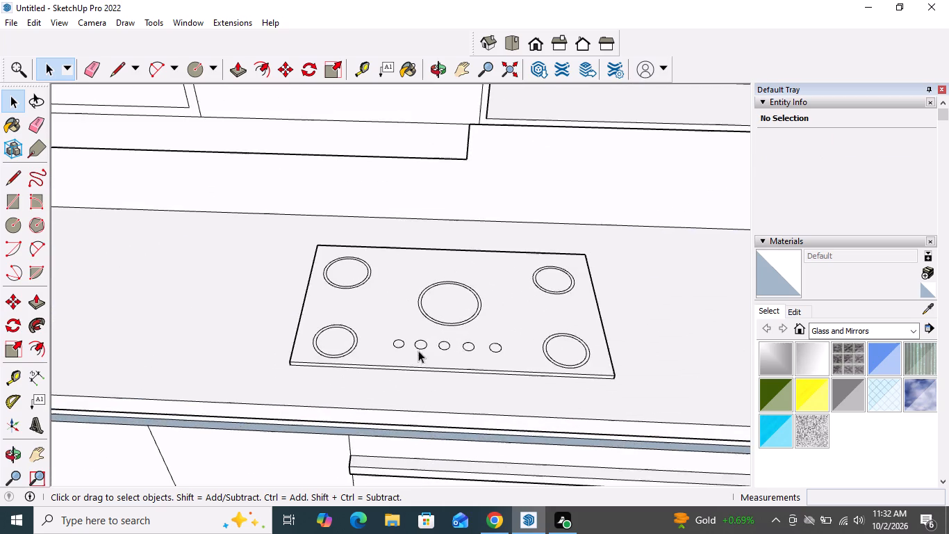
scroll(400, 353, up, 3)
click(38, 300)
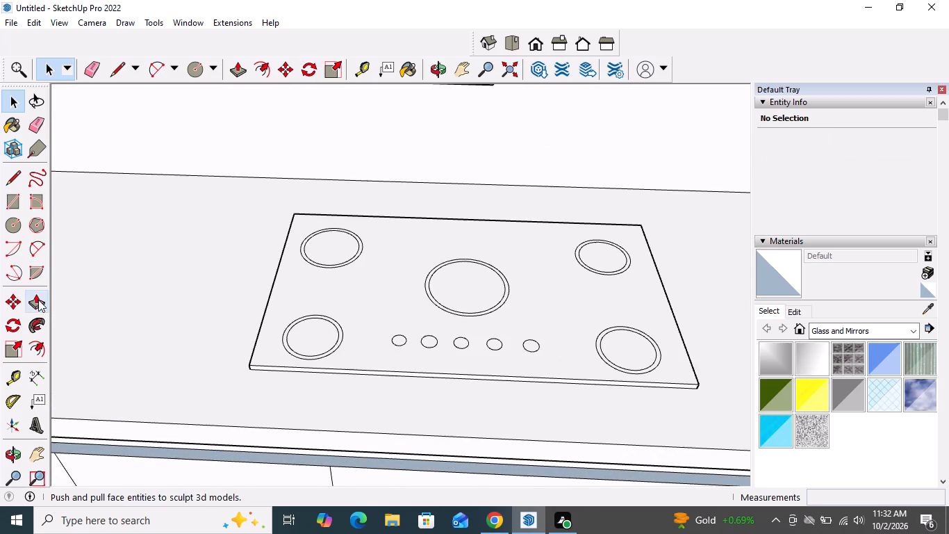
scroll(336, 340, up, 4)
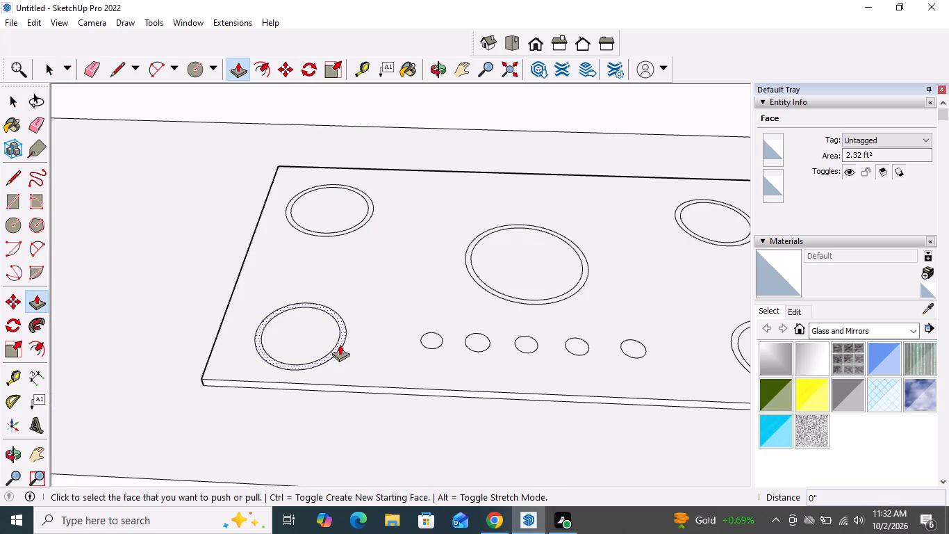
click(340, 344)
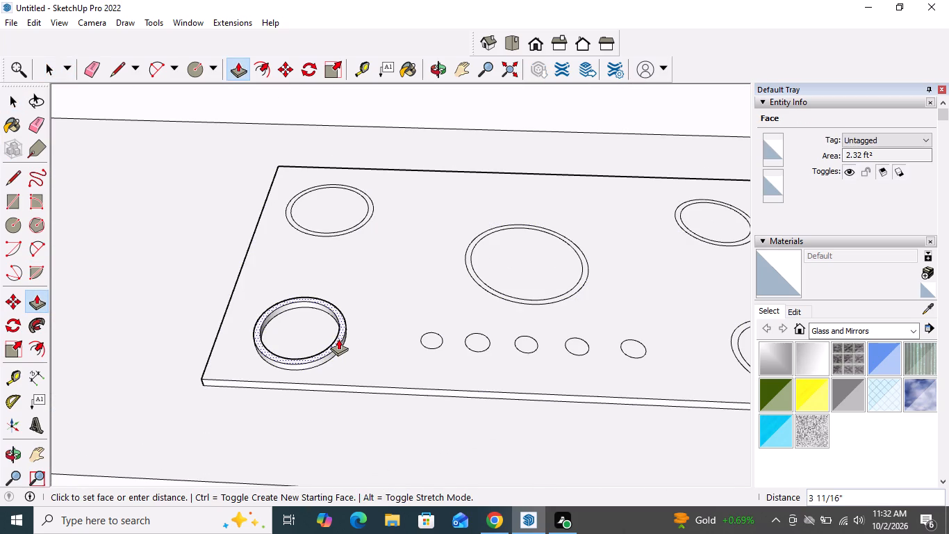
click(338, 339)
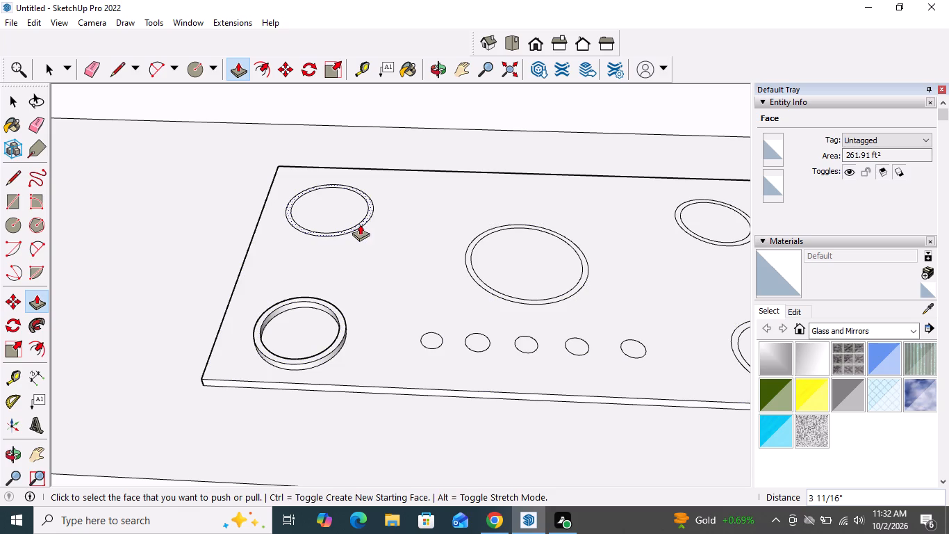
Raise the rear-left burner's thin ring by the same height, undoing any extrusion of its inner disc.
double_click(360, 222)
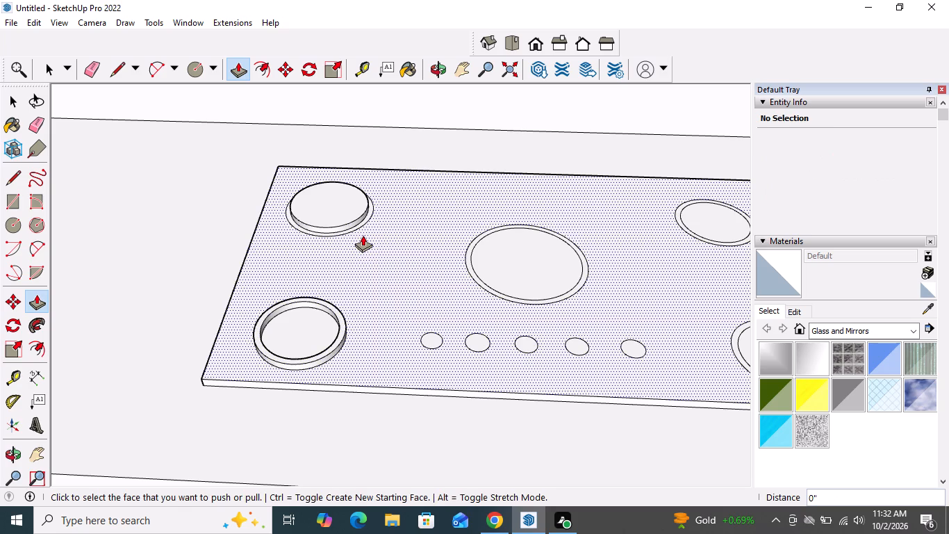
key(ctrl+z)
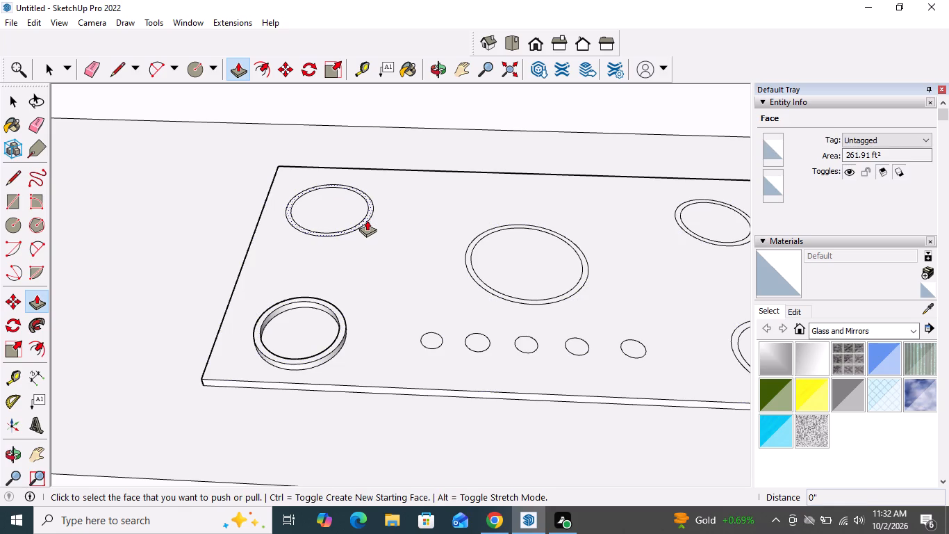
double_click(366, 219)
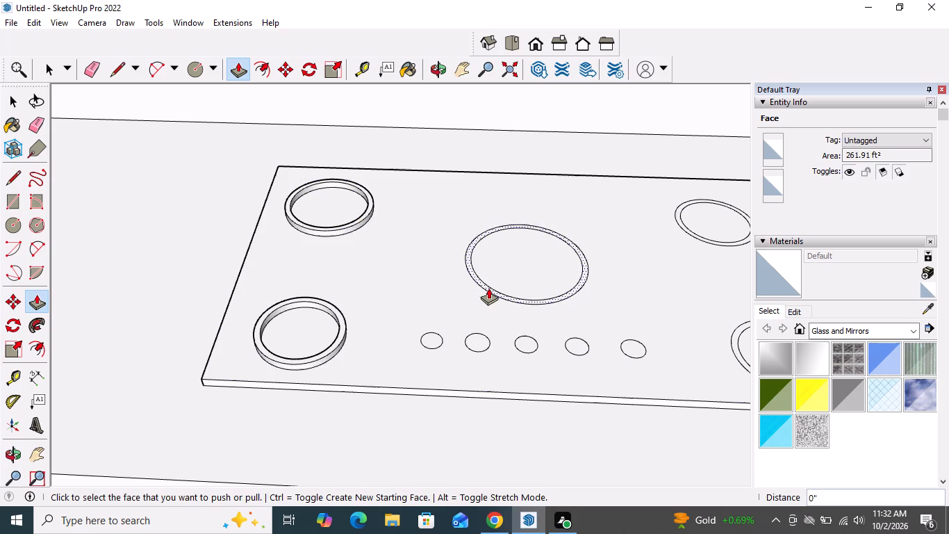
Raise the thin rings of the large middle, rear-right and front-right burners by the same height, undoing any wrongly extruded face.
double_click(489, 286)
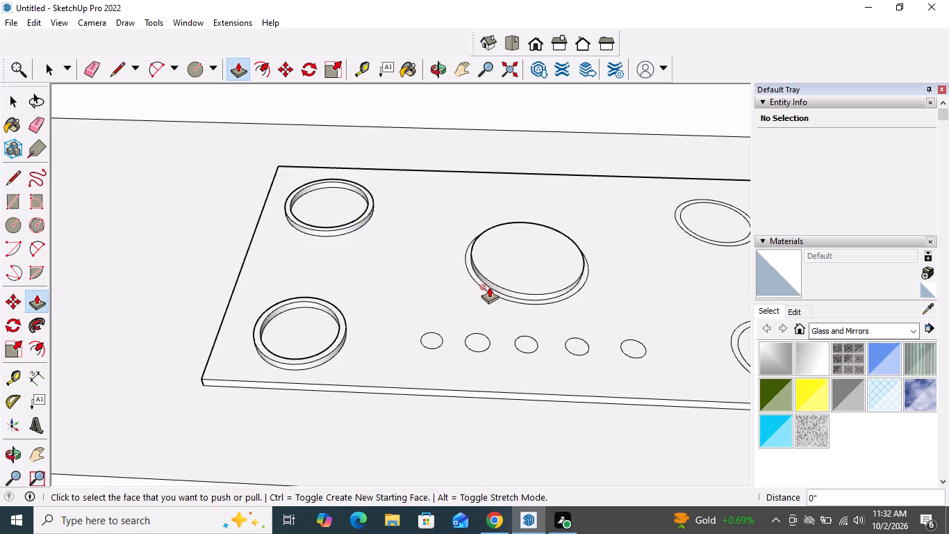
key(ctrl+z)
double_click(489, 288)
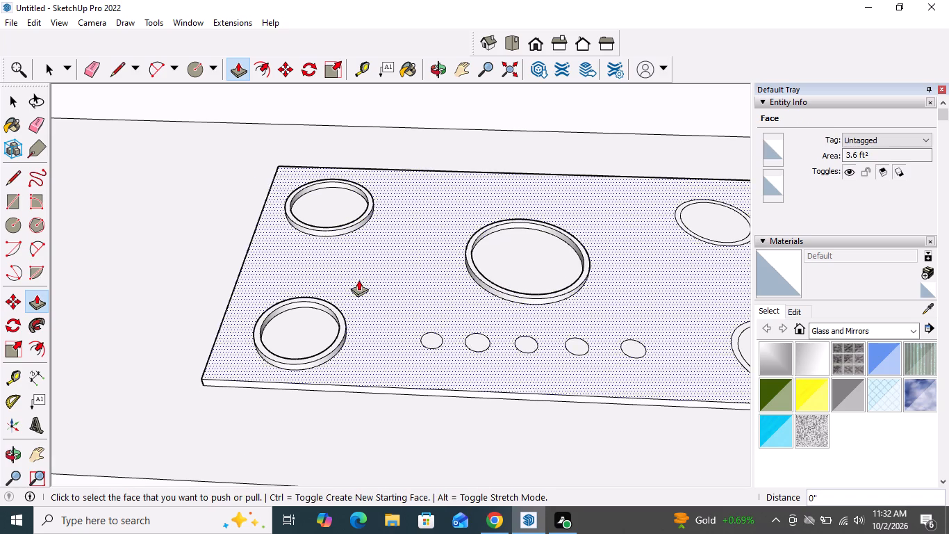
scroll(358, 280, down, 4)
scroll(605, 266, up, 12)
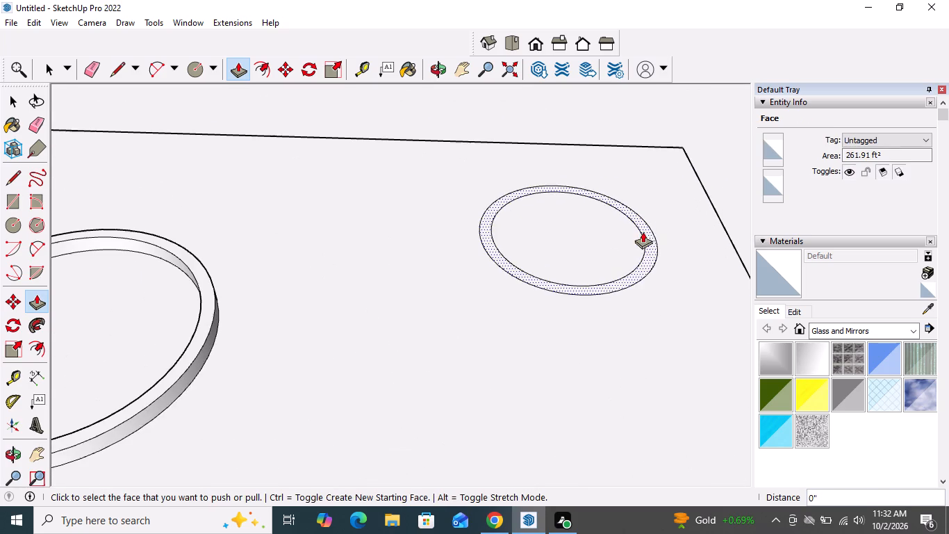
double_click(646, 276)
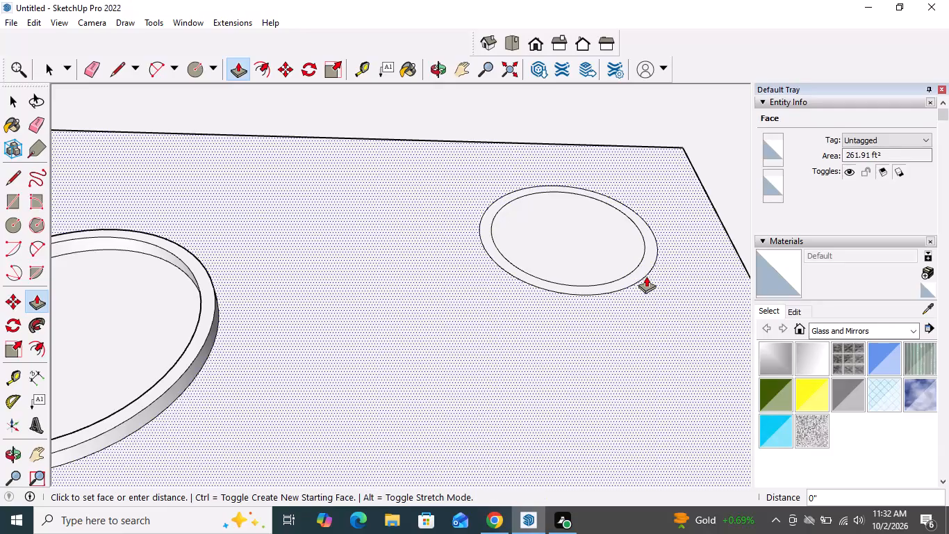
key(ctrl+z)
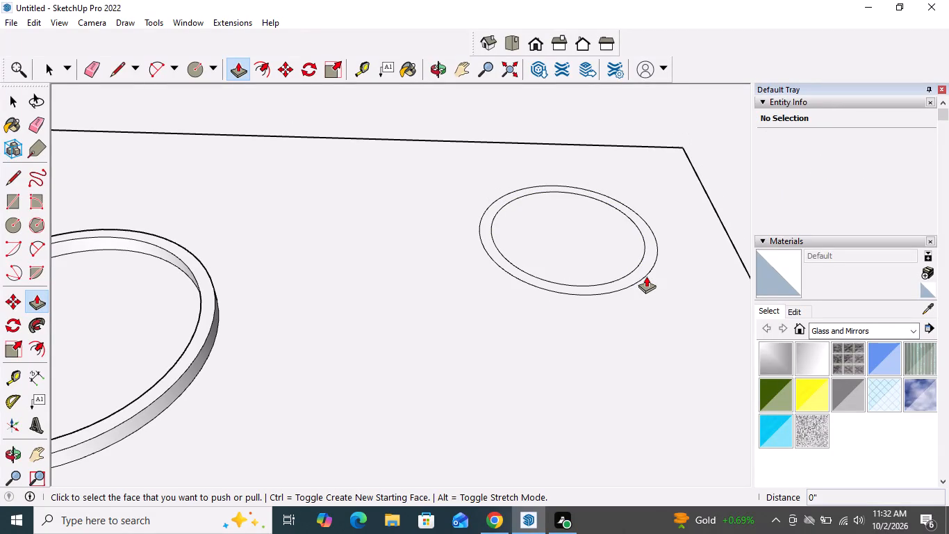
double_click(645, 275)
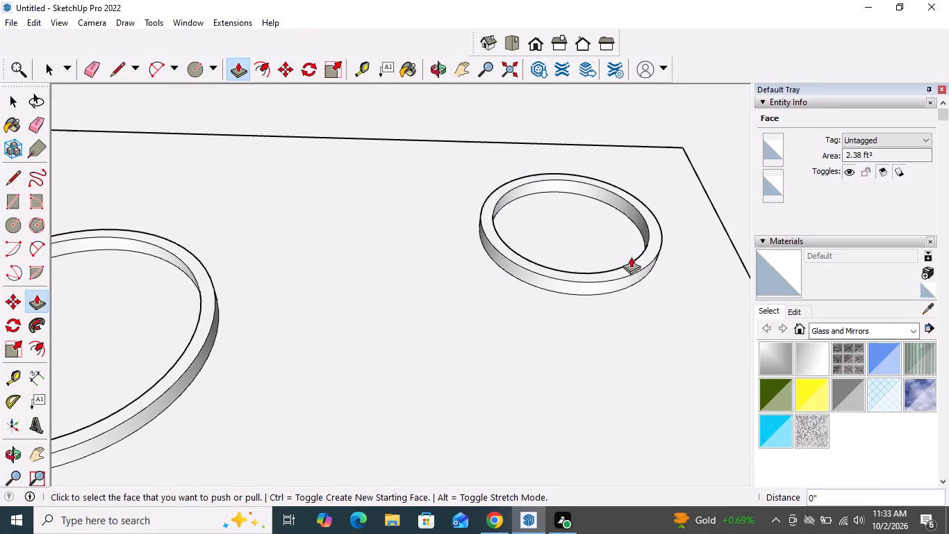
scroll(620, 249, down, 9)
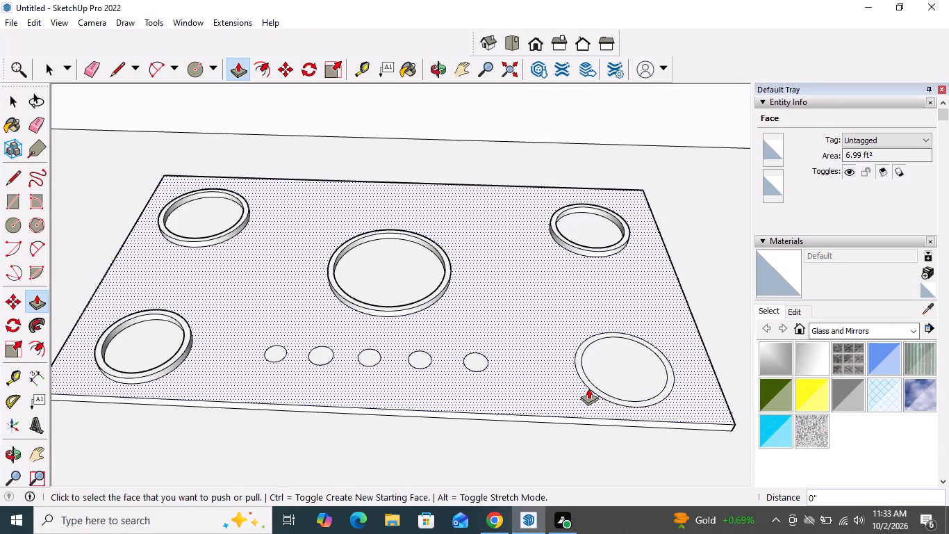
double_click(590, 386)
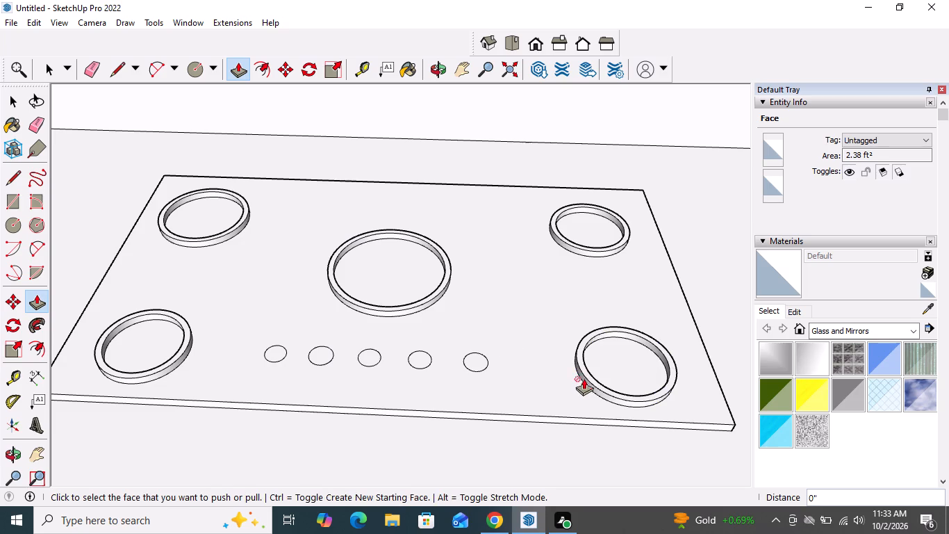
Raise all five small knob circles at the cooktop's front by the same height as the burner rings.
scroll(464, 351, up, 4)
double_click(481, 362)
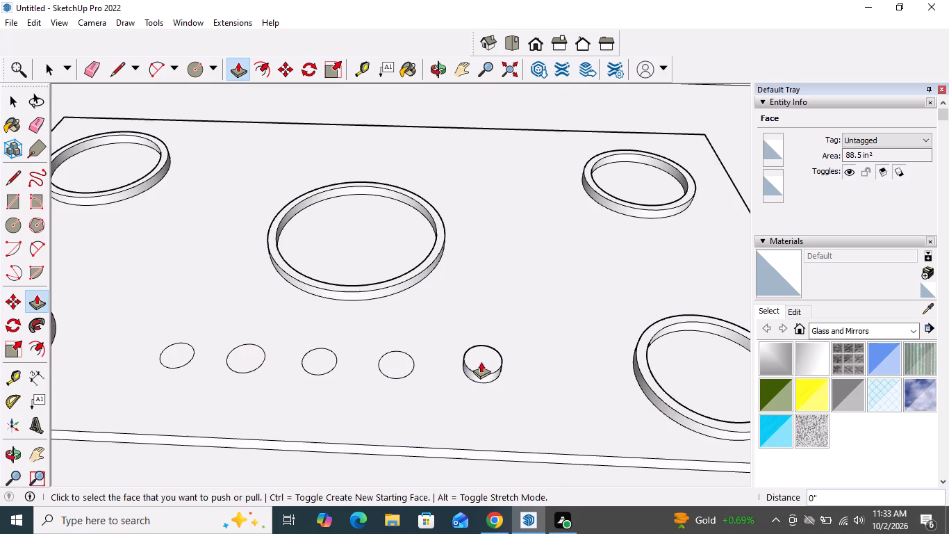
double_click(390, 356)
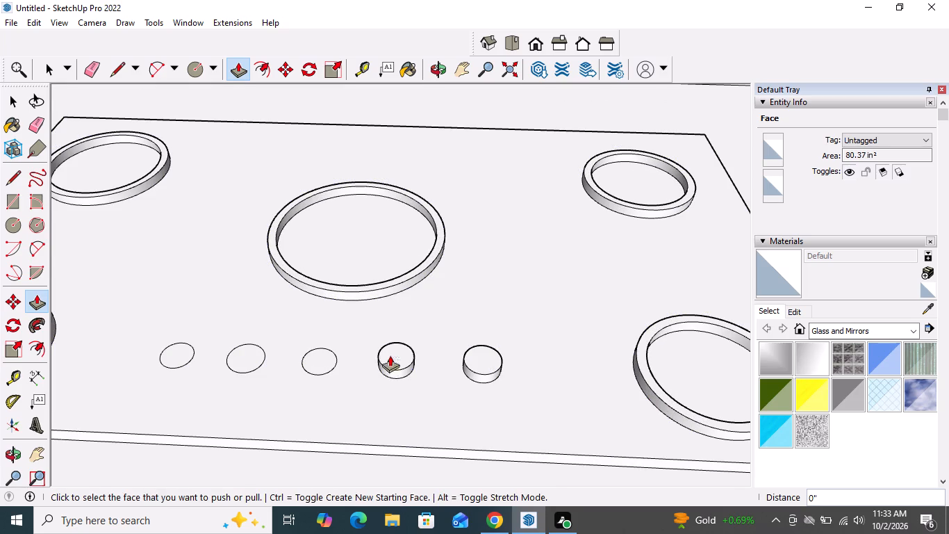
double_click(323, 356)
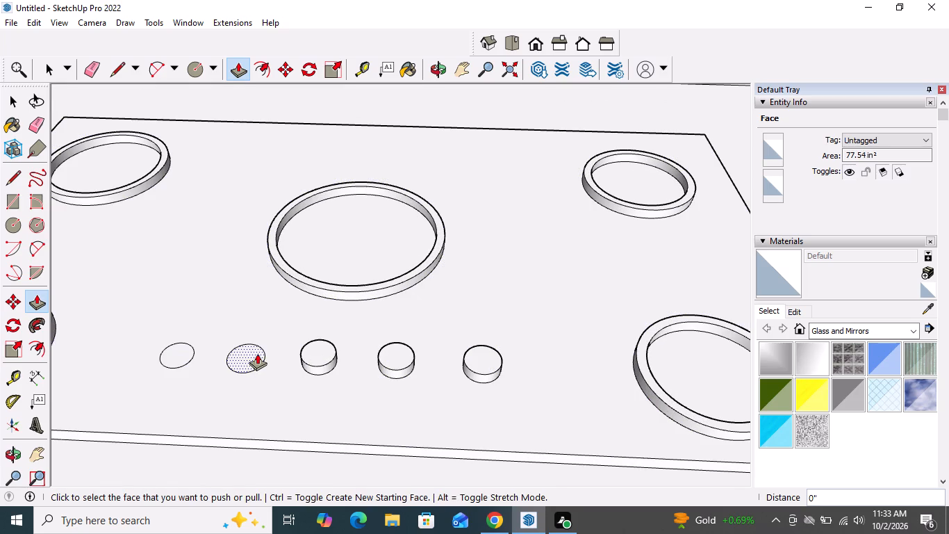
double_click(257, 353)
double_click(185, 349)
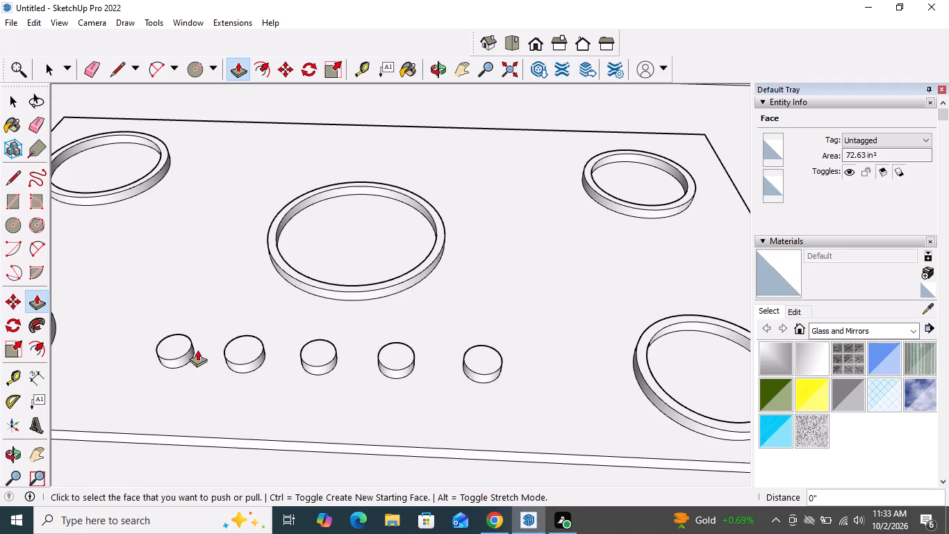
scroll(415, 341, down, 6)
key(space)
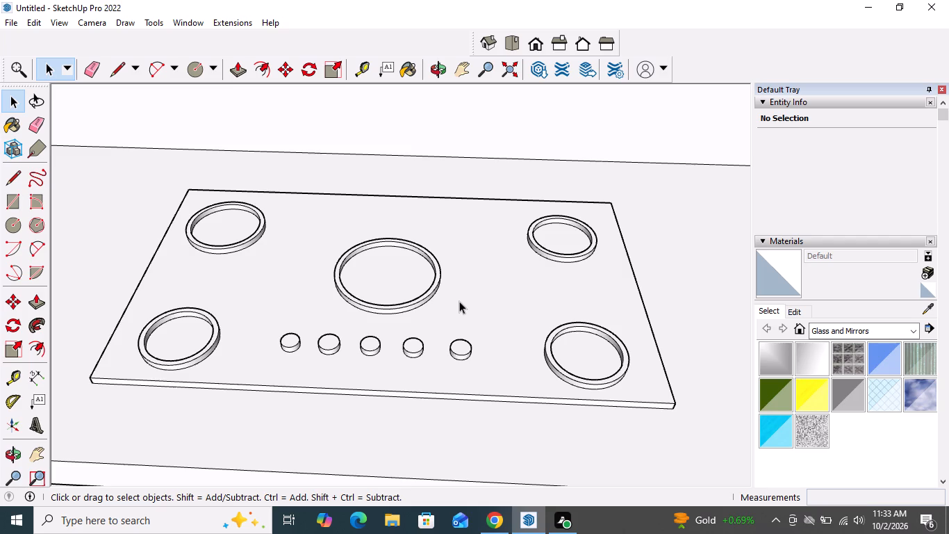
Draw a line about 2' 4" long from the large middle burner's centre diagonally to its ring's inner edge.
scroll(413, 286, down, 5)
middle_drag(412, 279, 427, 381)
scroll(393, 270, up, 13)
middle_drag(385, 296, 377, 319)
scroll(383, 285, up, 1)
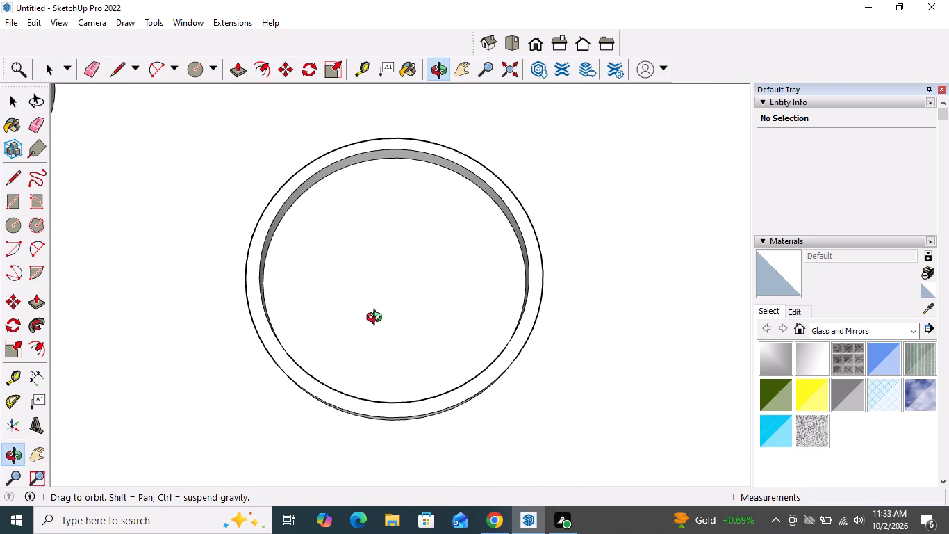
middle_drag(377, 319, 377, 320)
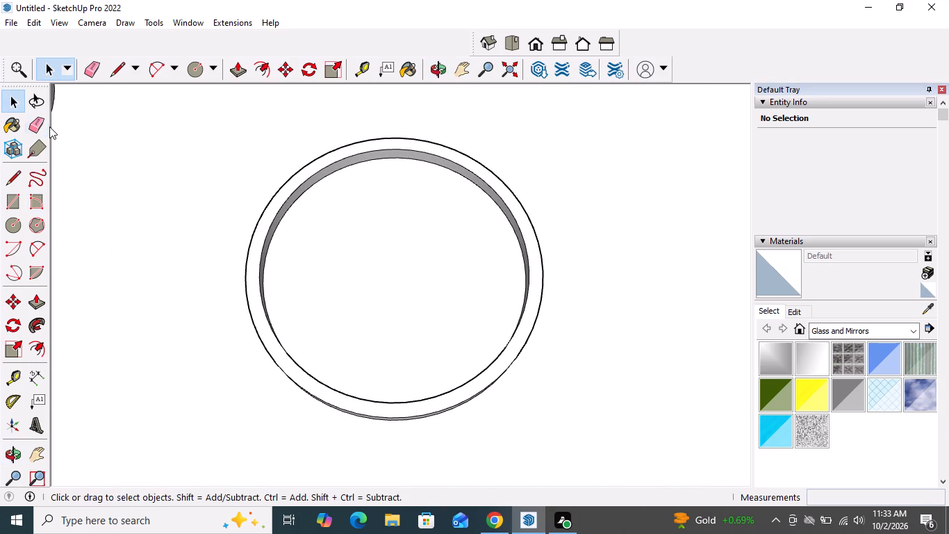
click(10, 175)
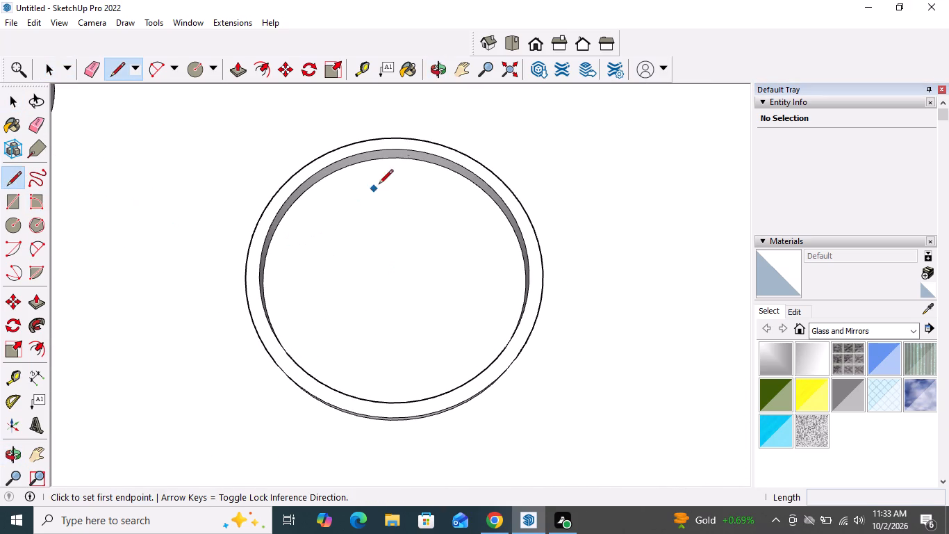
click(391, 275)
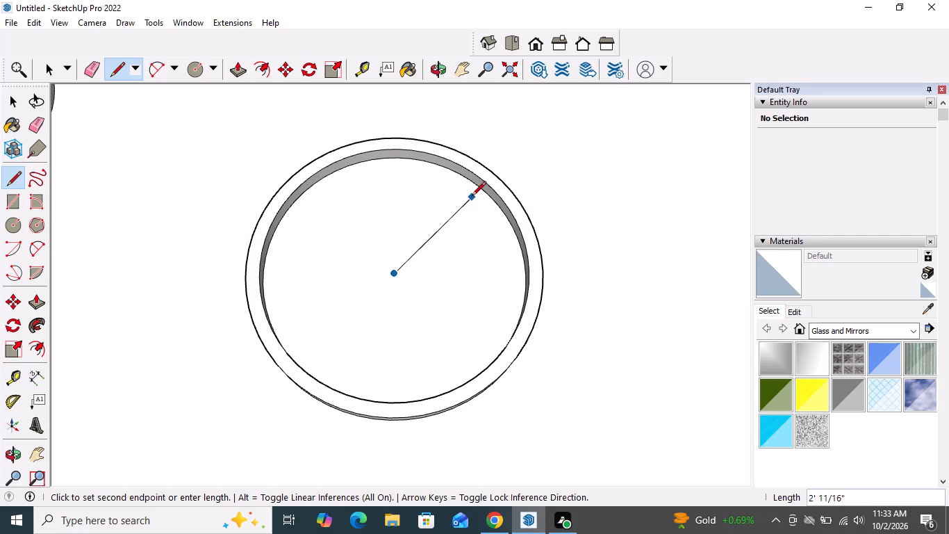
click(477, 189)
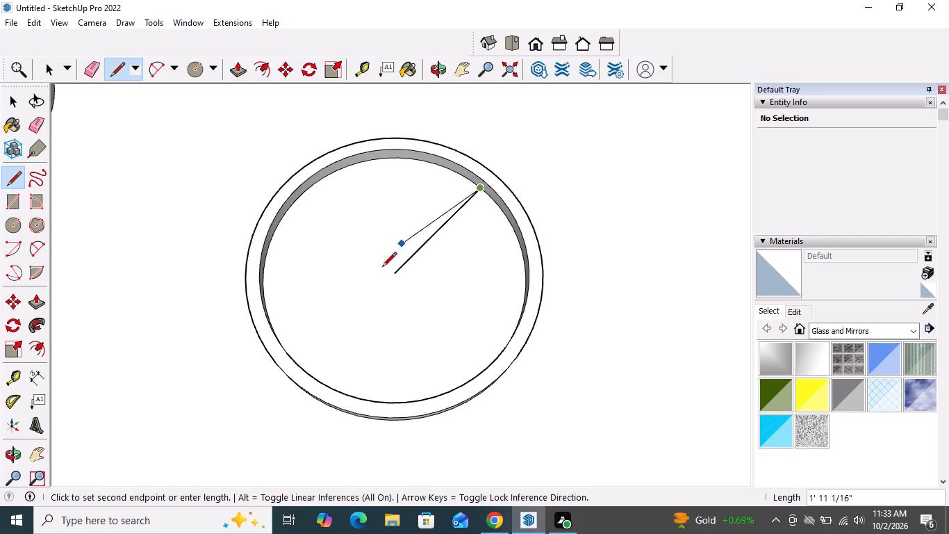
key(space)
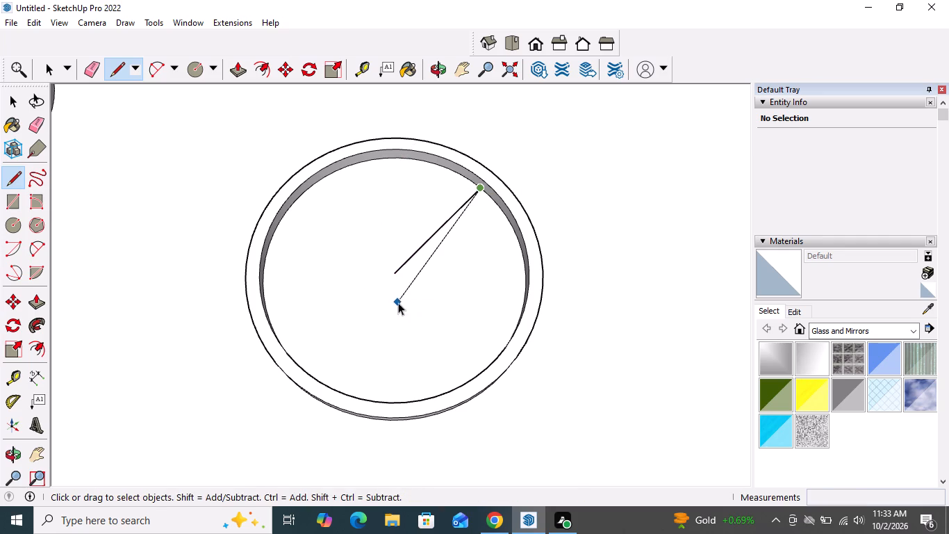
key(space)
Draw a matching line of about 2' 3 13/16" from the centre to the opposite inner edge, completing a diameter across the middle burner.
click(13, 172)
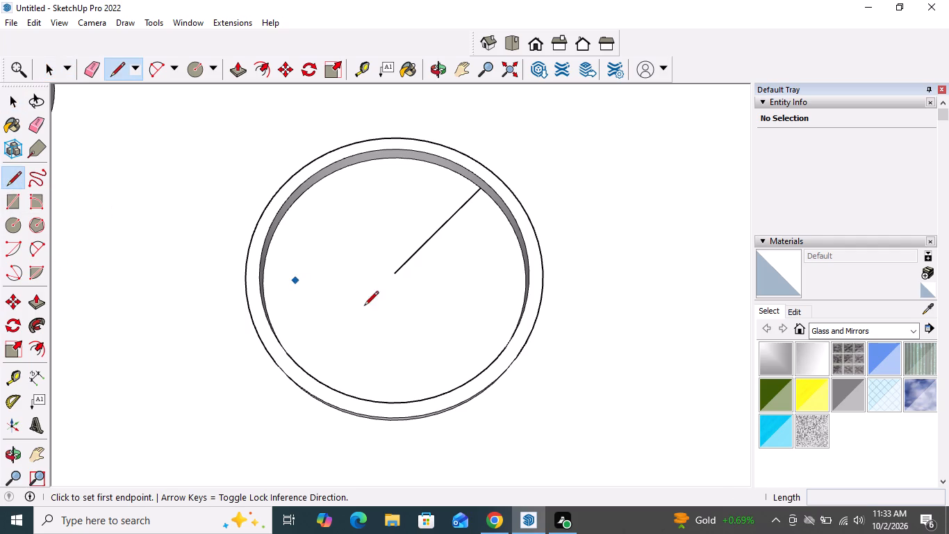
click(395, 275)
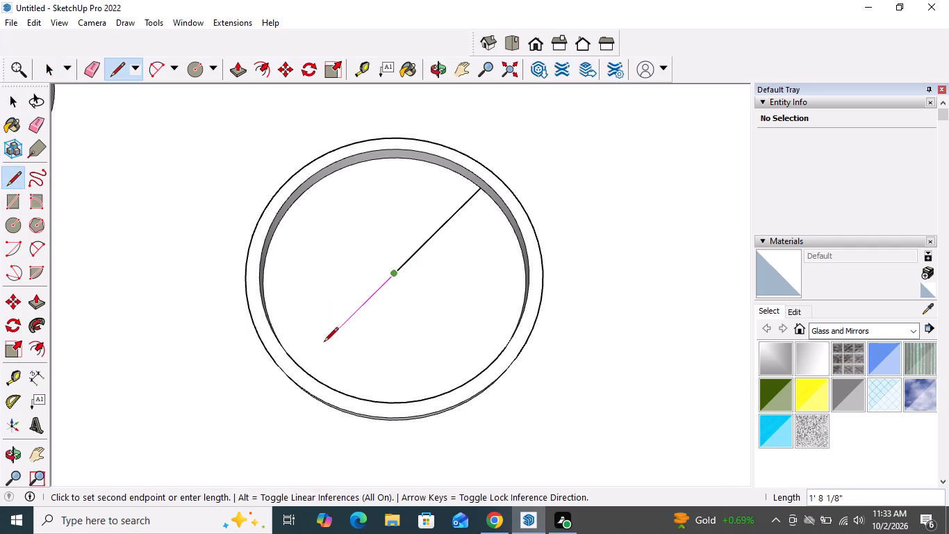
middle_drag(306, 358, 221, 394)
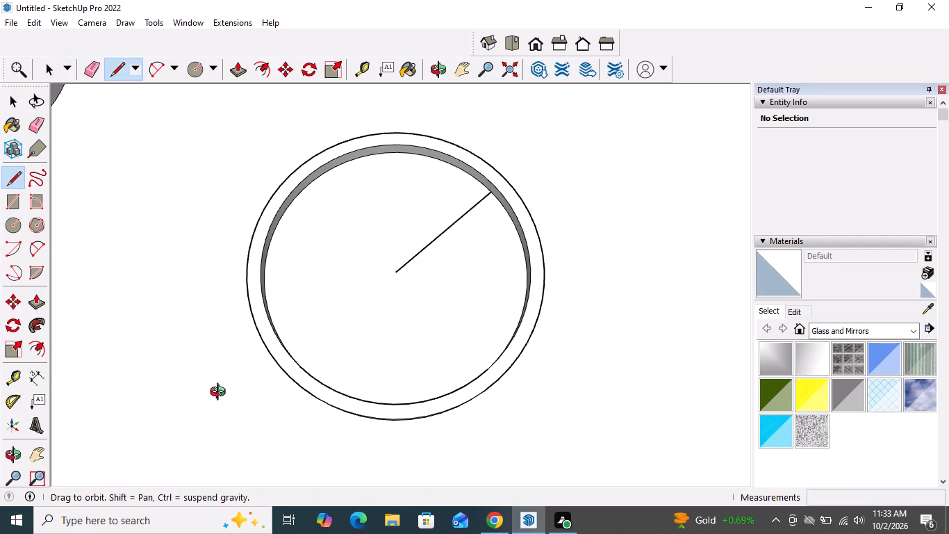
middle_drag(221, 394, 149, 366)
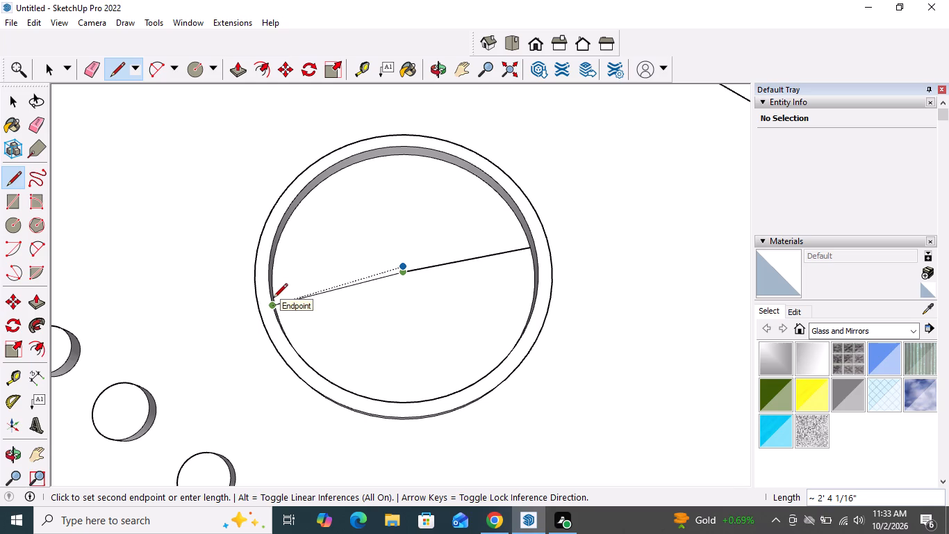
scroll(273, 299, up, 8)
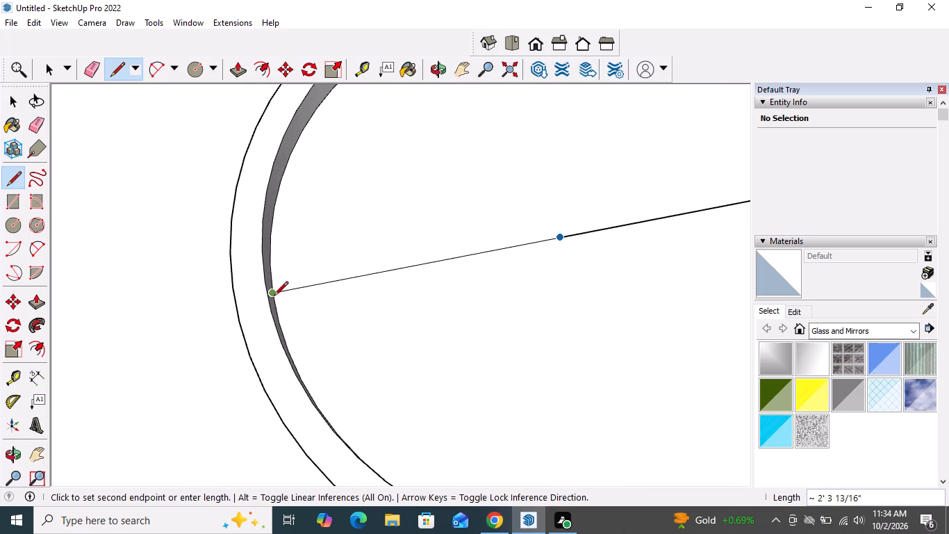
click(274, 296)
key(space)
scroll(322, 316, down, 10)
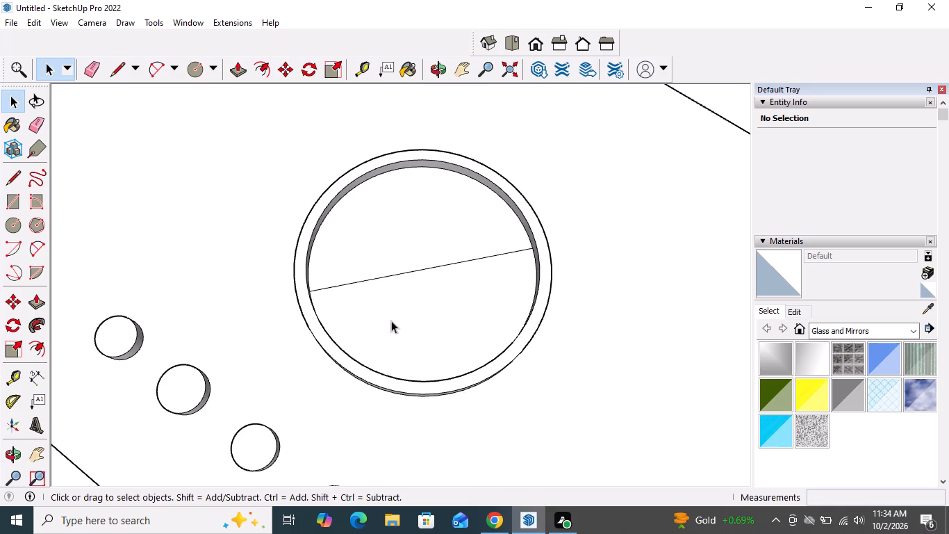
Copy both halves of the middle burner's diameter line a short distance toward the front-right burner, ending on the ring's inner edge.
middle_drag(415, 321, 622, 329)
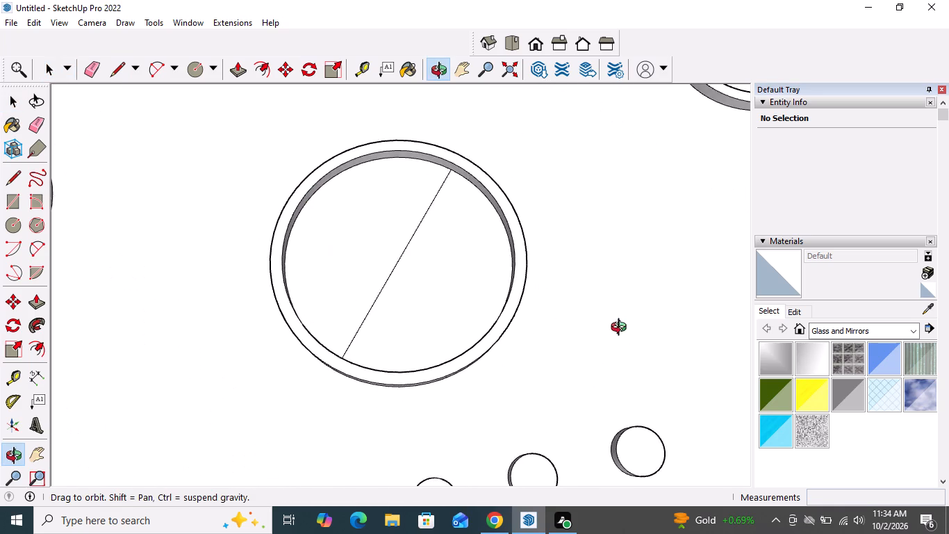
middle_drag(622, 329, 623, 327)
scroll(358, 282, down, 10)
middle_drag(363, 292, 354, 275)
scroll(356, 268, up, 7)
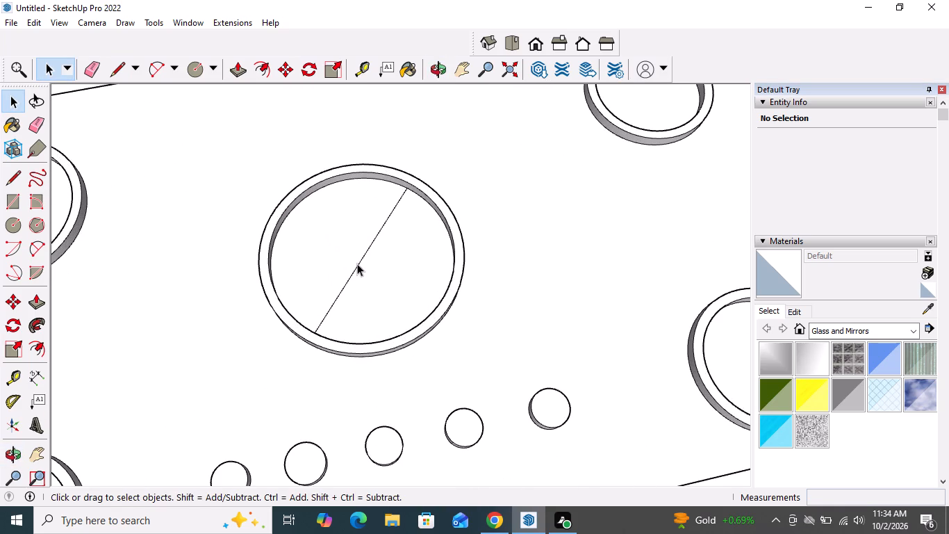
click(358, 264)
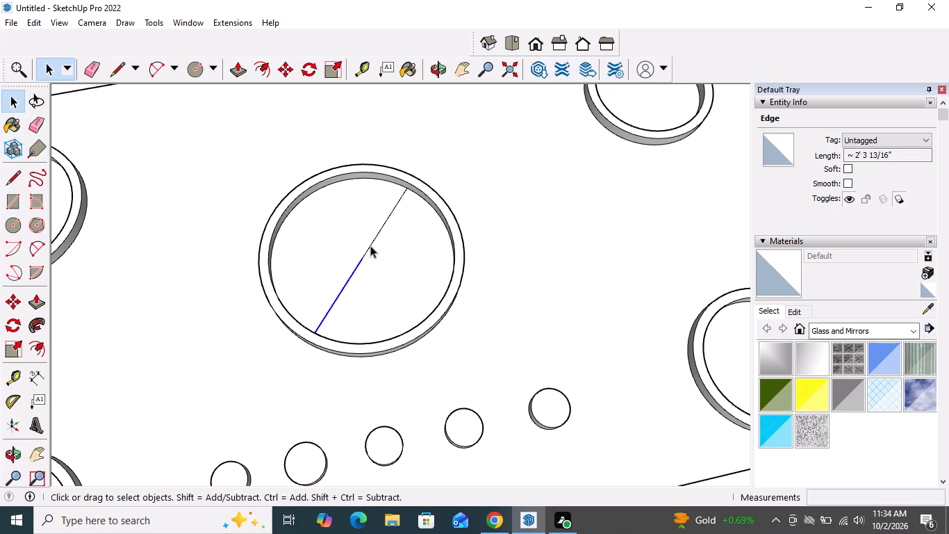
ctrl+click(370, 245)
middle_drag(379, 268, 353, 320)
scroll(350, 284, up, 6)
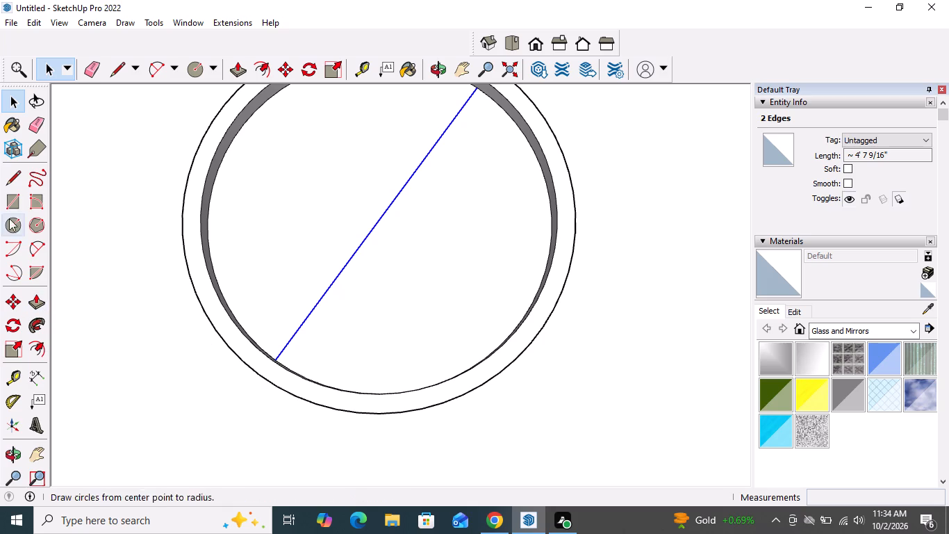
click(7, 302)
scroll(311, 355, up, 7)
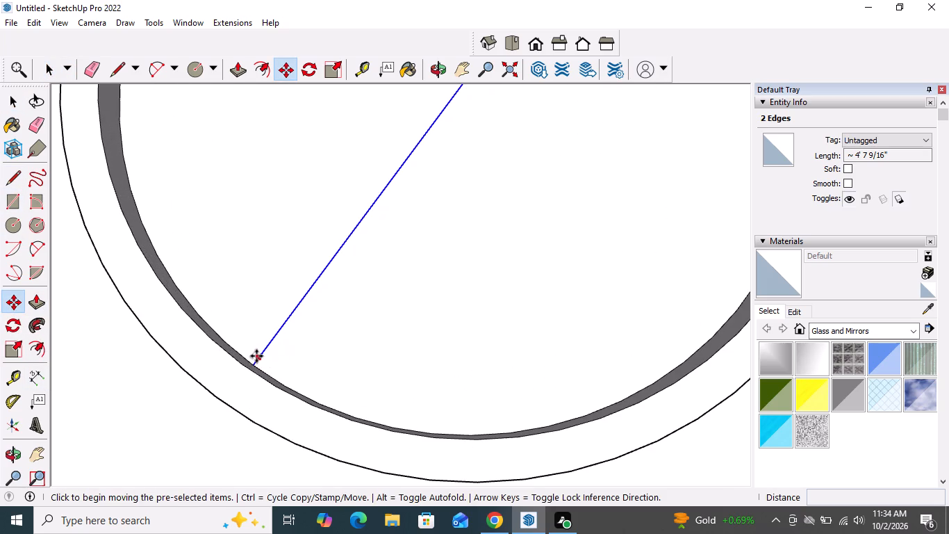
click(254, 364)
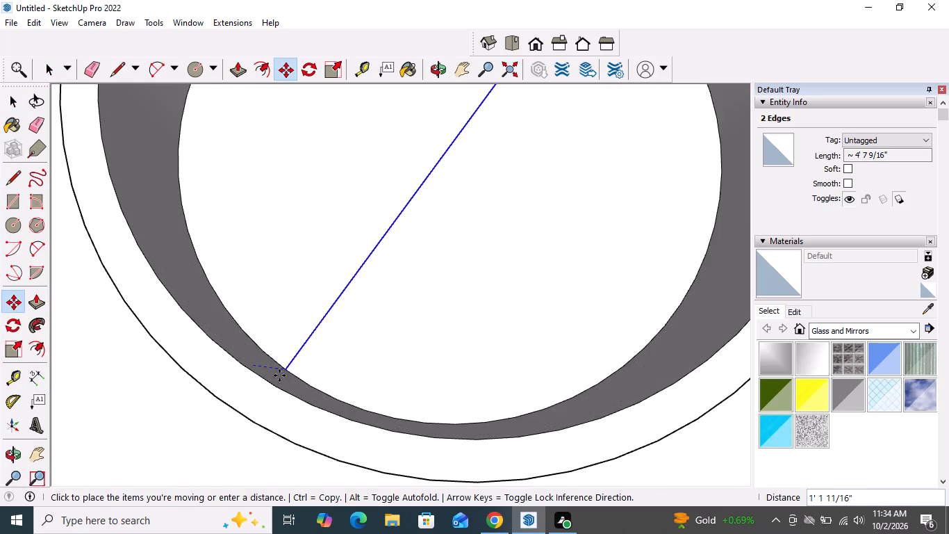
scroll(270, 378, down, 3)
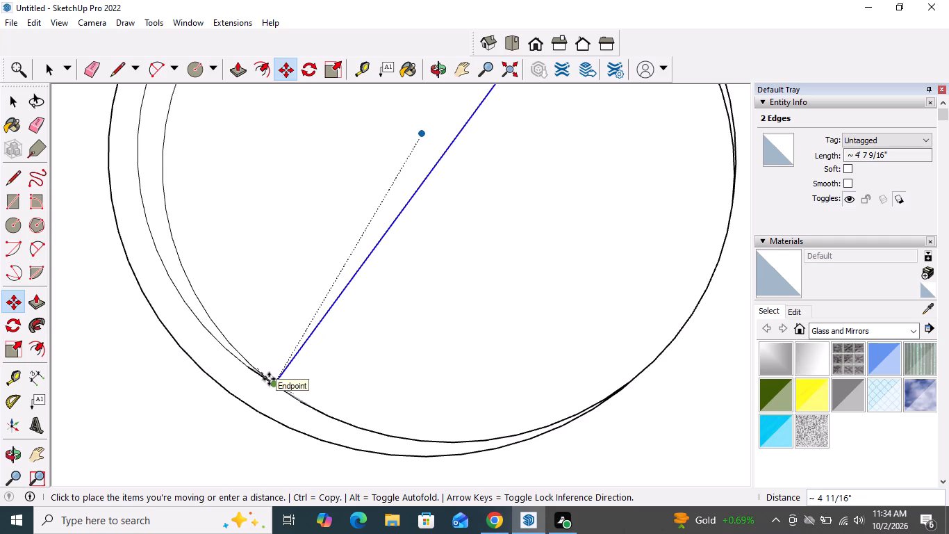
scroll(284, 375, down, 5)
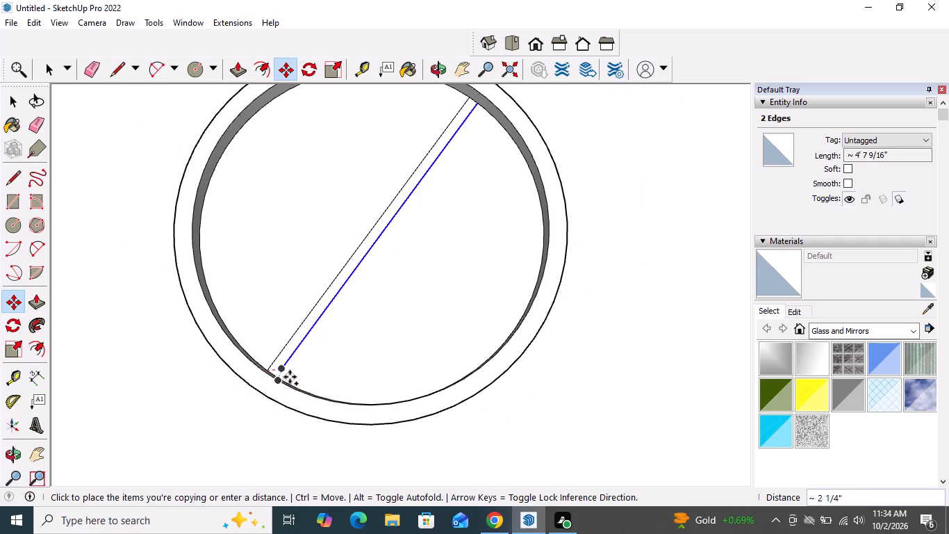
scroll(286, 369, up, 15)
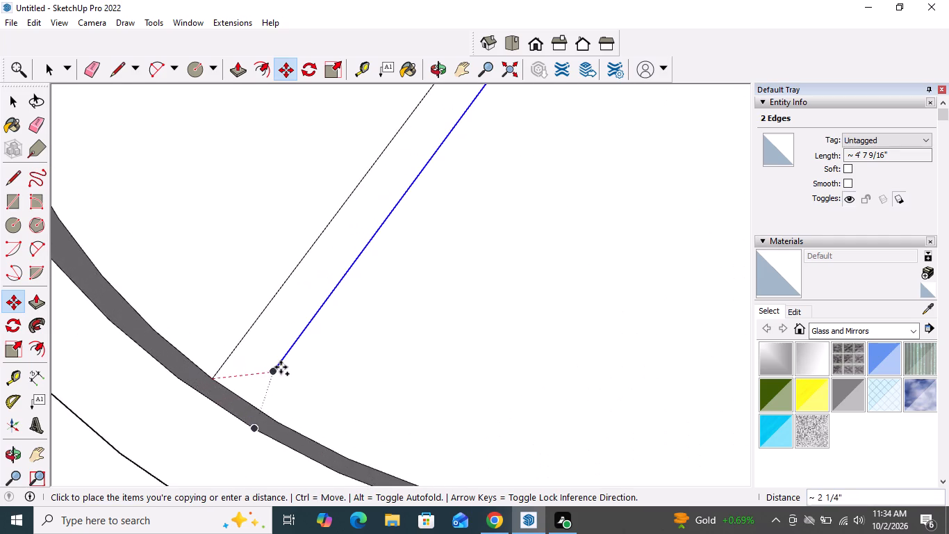
scroll(281, 367, up, 5)
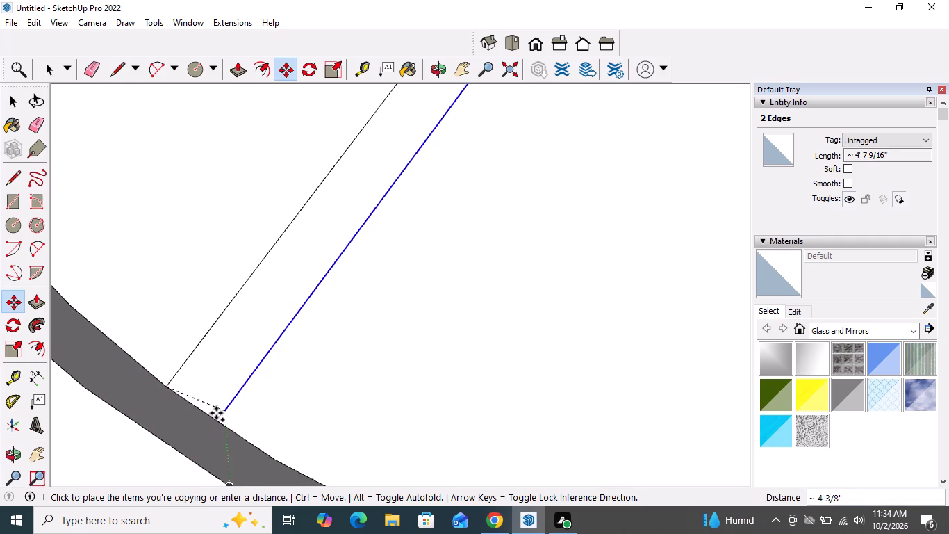
click(212, 416)
scroll(252, 436, down, 4)
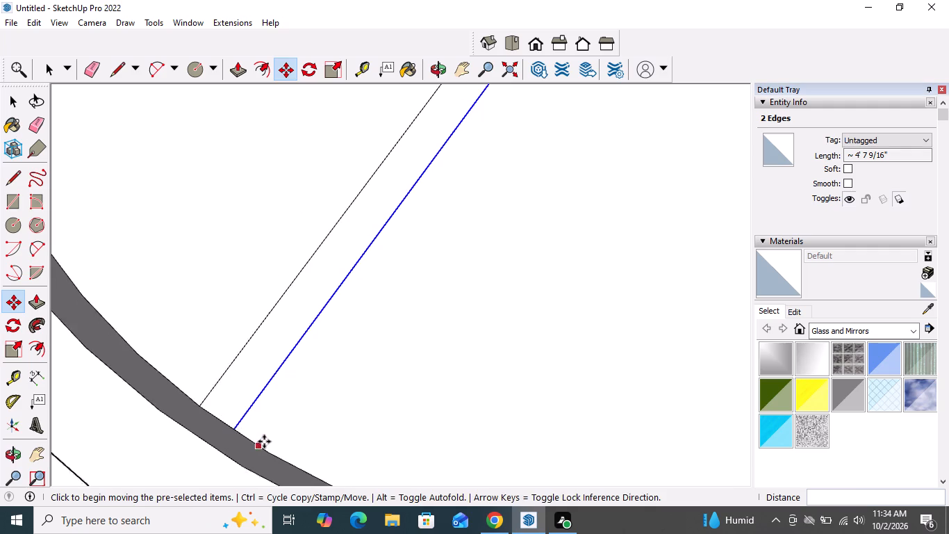
Copy the diameter line about 2 15/16" to the opposite side, starting from the original line's endpoint on the ring's inner edge.
scroll(264, 442, down, 19)
scroll(372, 269, up, 5)
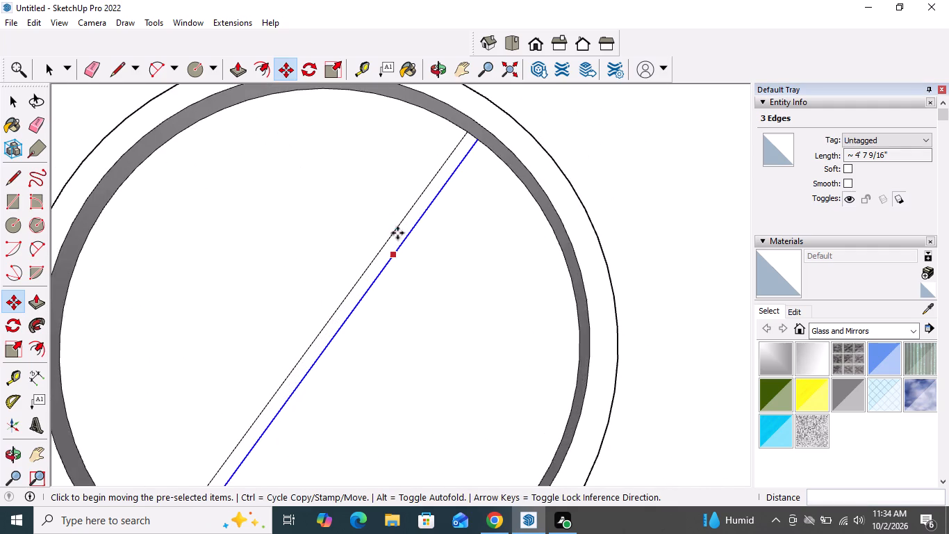
scroll(481, 127, up, 14)
scroll(480, 158, down, 2)
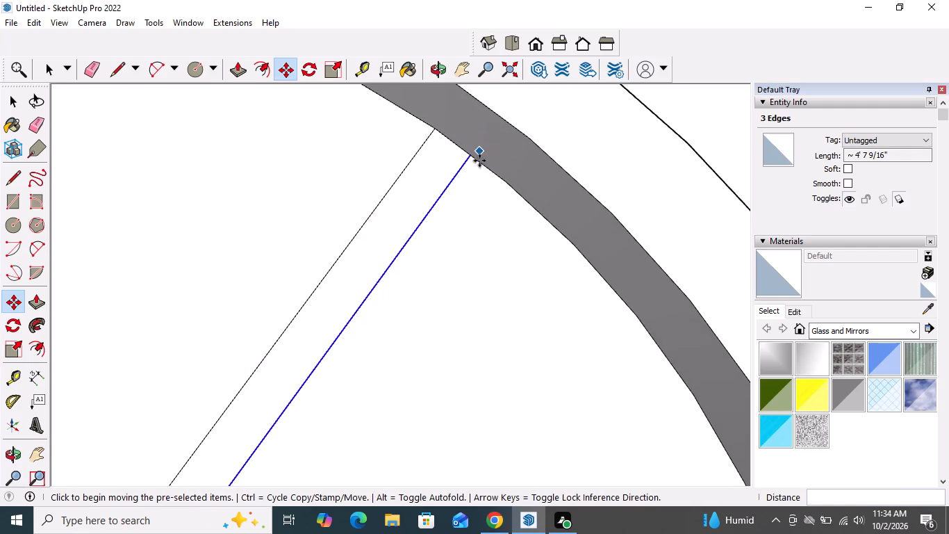
scroll(479, 161, down, 9)
scroll(470, 158, up, 10)
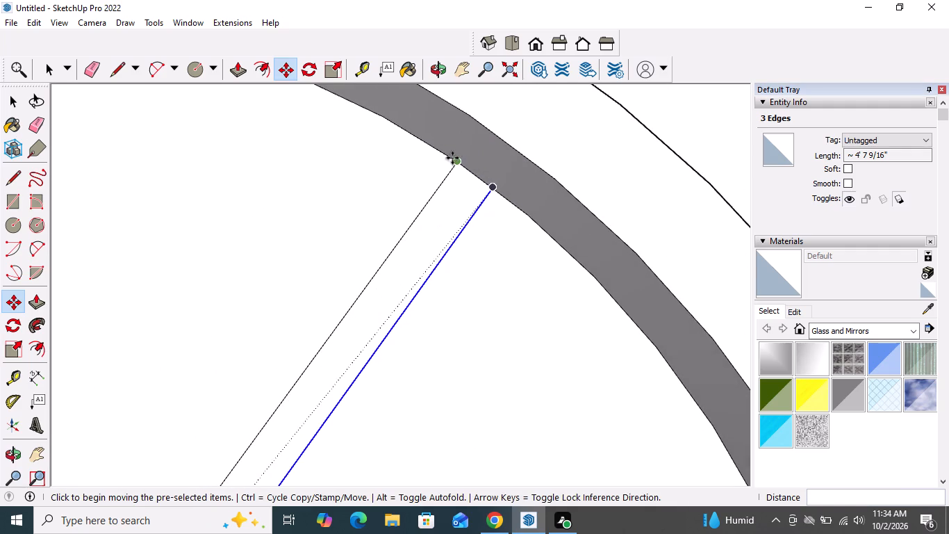
click(455, 162)
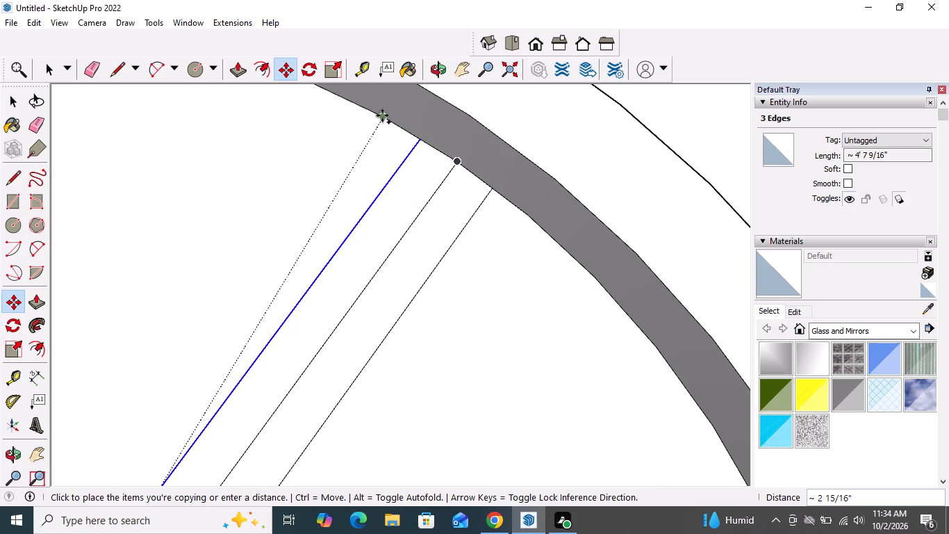
click(382, 115)
key(space)
Delete both halves of the original centre line, keeping the two parallel outer lines across the middle burner.
scroll(383, 173, down, 16)
scroll(386, 208, down, 8)
scroll(339, 266, down, 5)
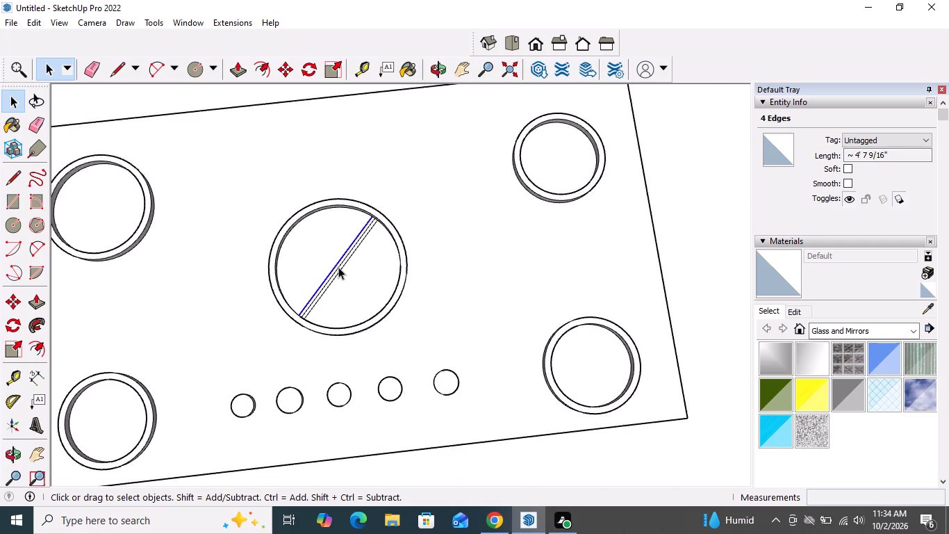
scroll(338, 267, down, 17)
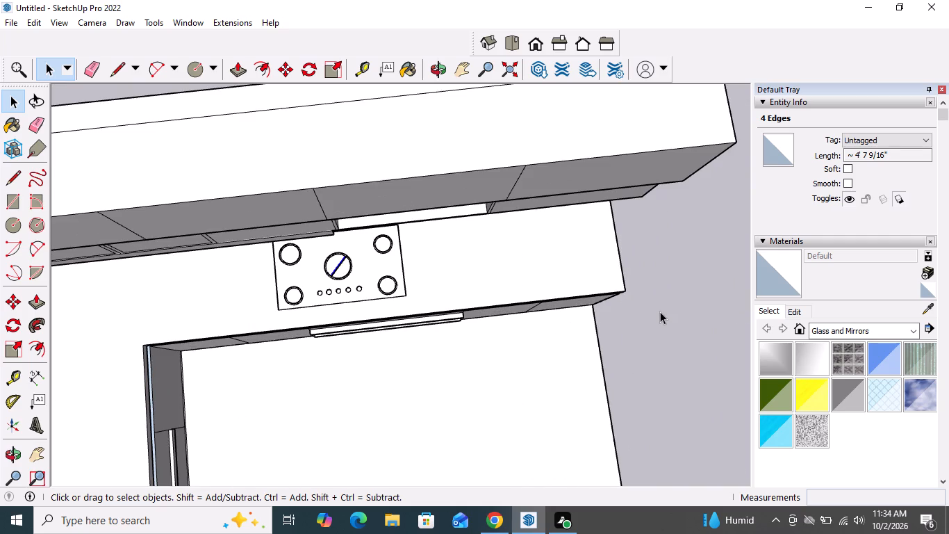
click(660, 311)
scroll(347, 253, up, 15)
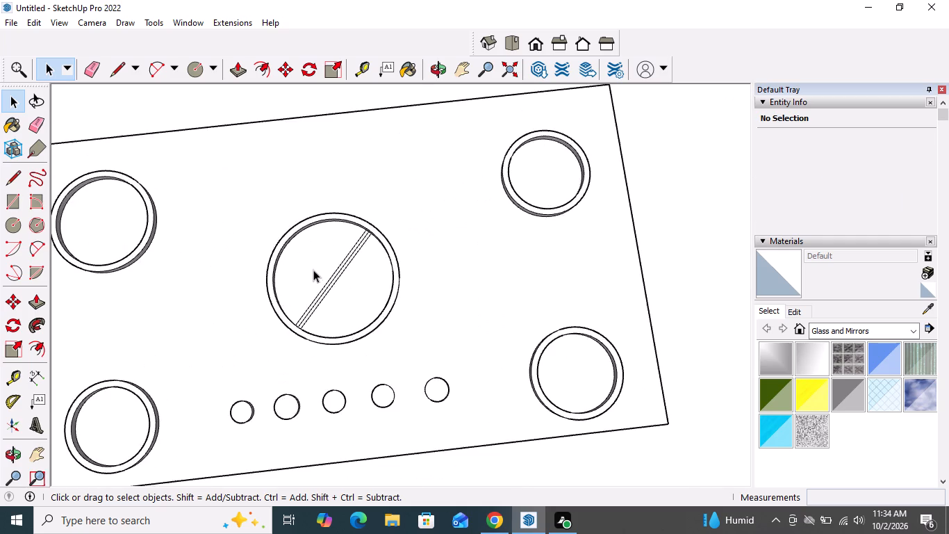
scroll(332, 268, up, 11)
click(349, 278)
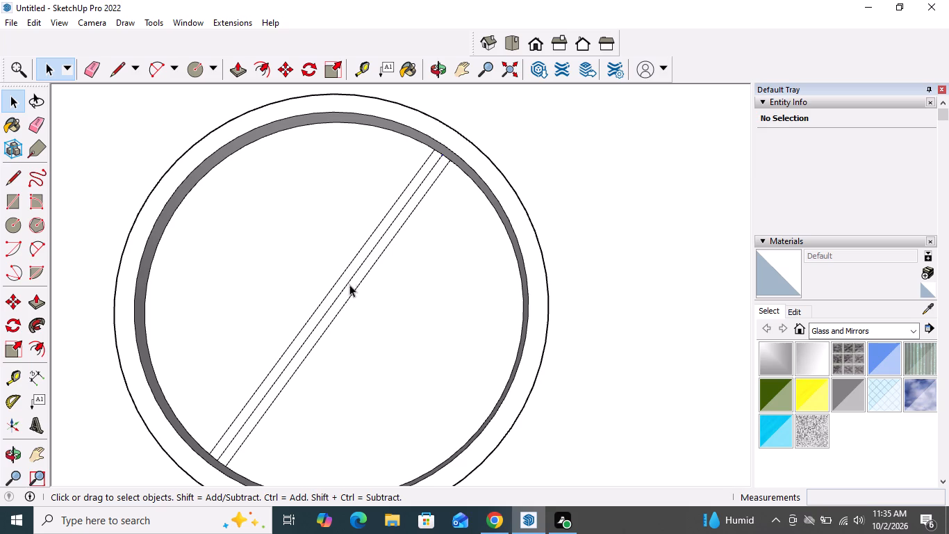
key(Delete)
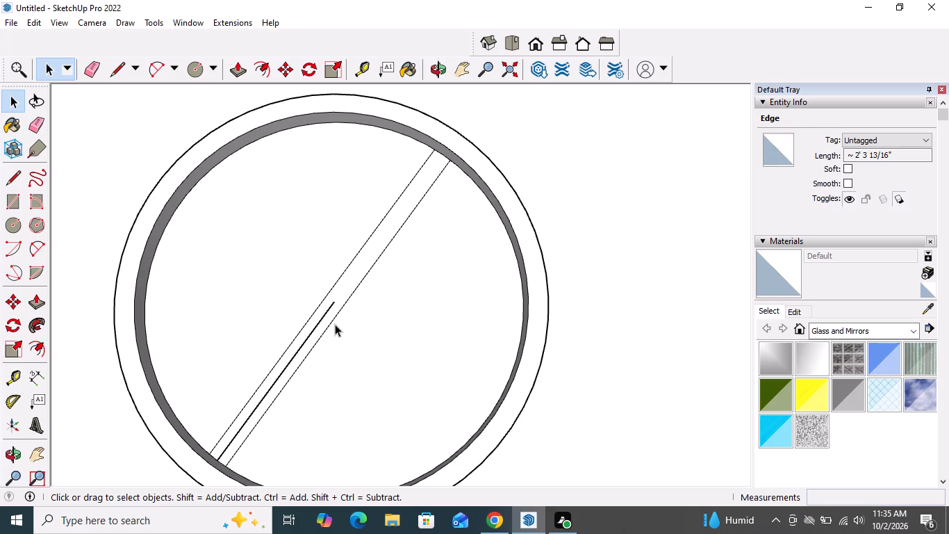
click(322, 315)
key(Delete)
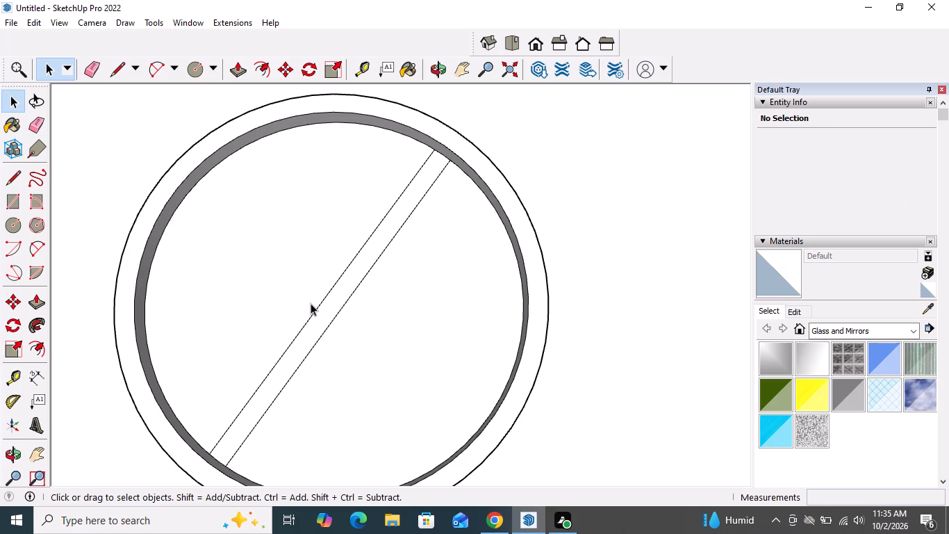
Draw perpendicular lines of about 2' 2 3/8" from each bar edge's midpoint to the ring's inner edge, forming the crossbar's first edge.
scroll(311, 303, down, 5)
middle_drag(360, 353, 365, 350)
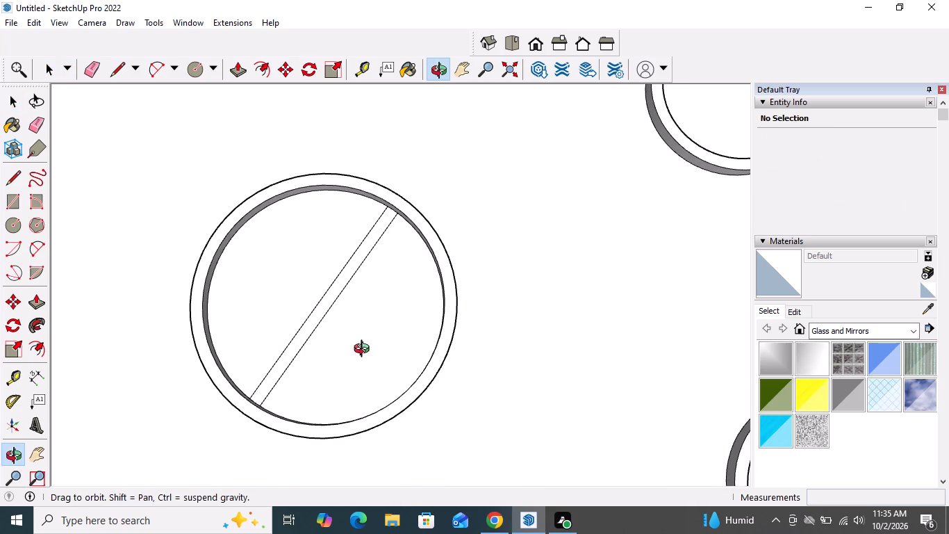
middle_drag(365, 350, 377, 357)
scroll(327, 321, up, 4)
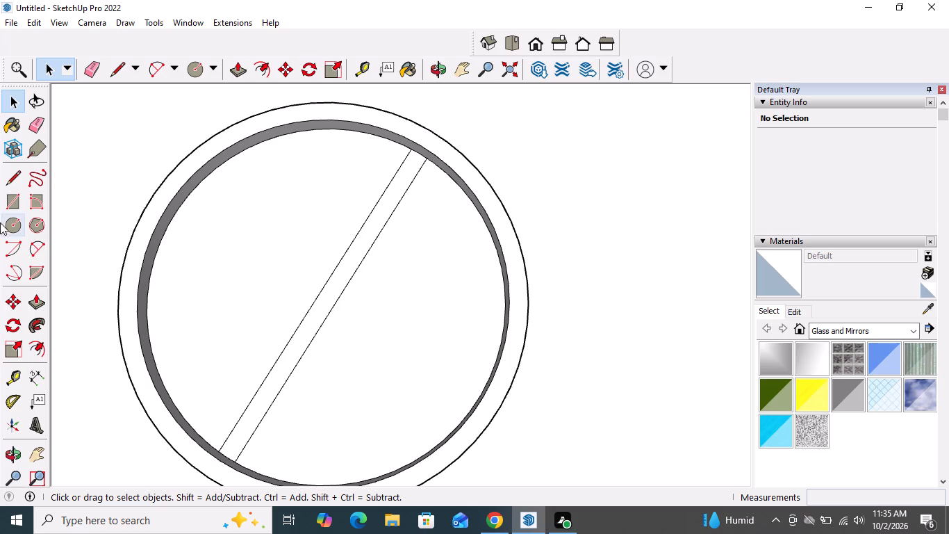
click(20, 181)
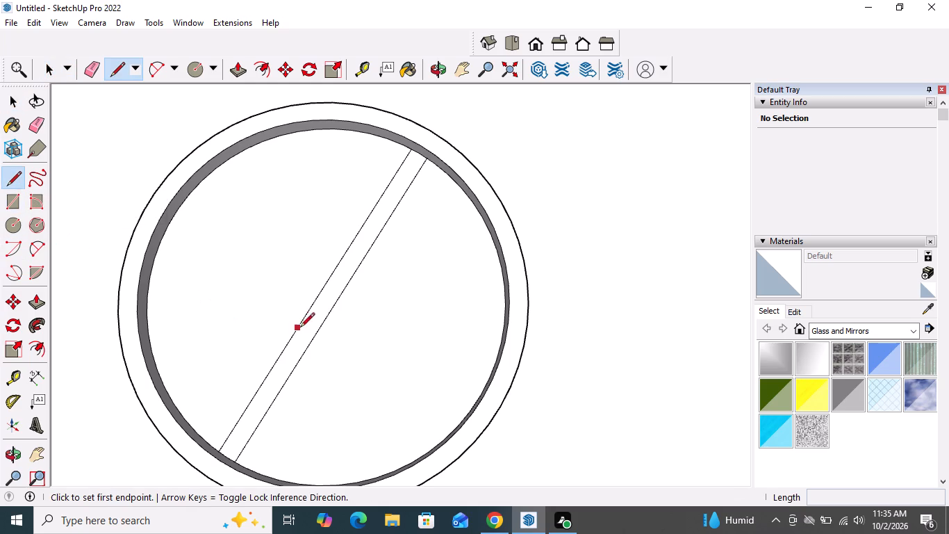
scroll(324, 339, down, 3)
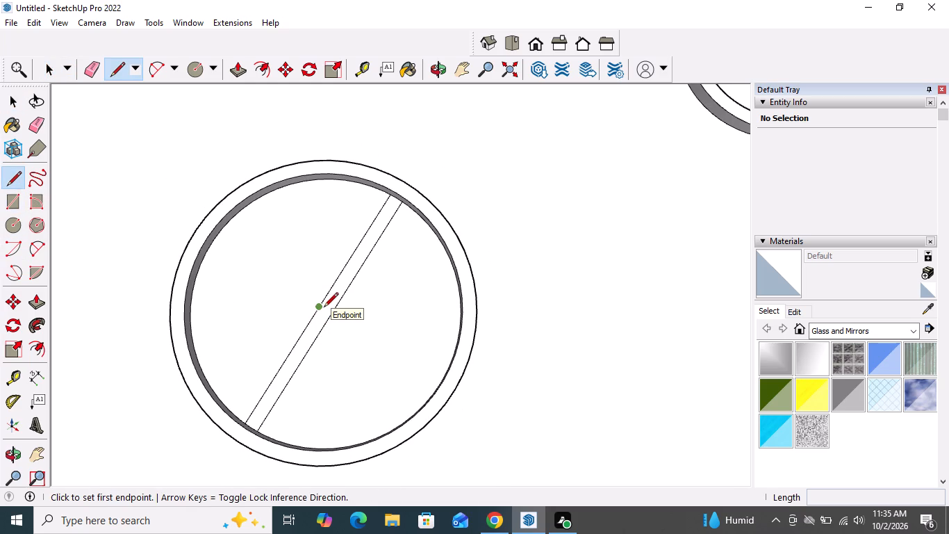
scroll(324, 321, down, 11)
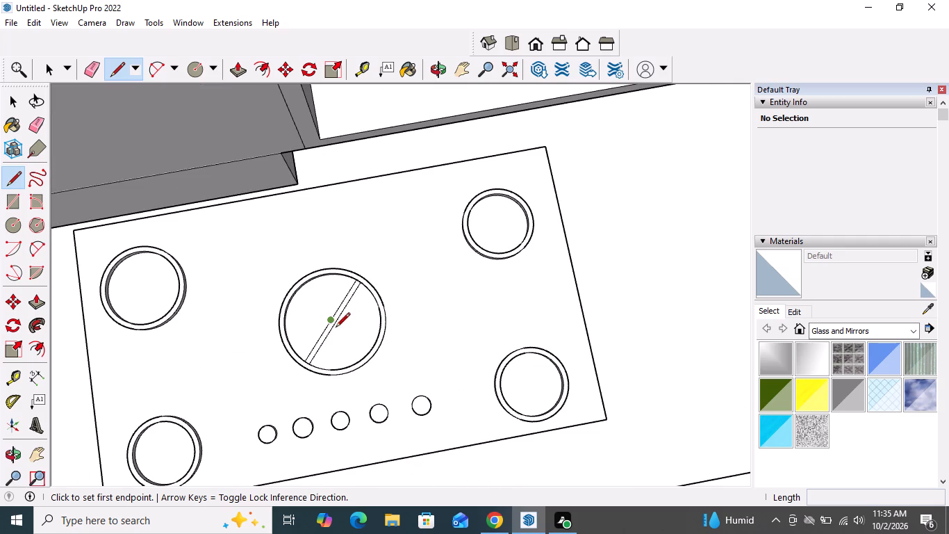
scroll(329, 327, up, 4)
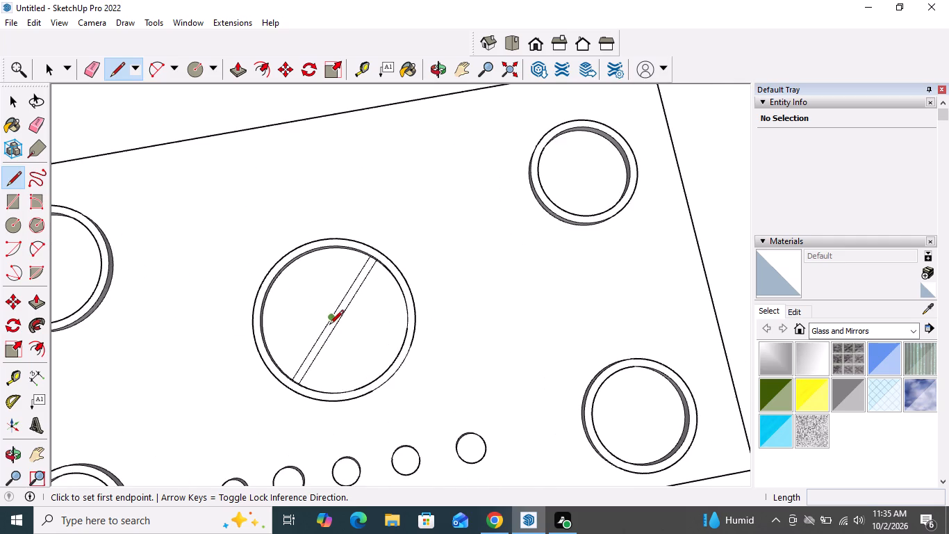
scroll(329, 325, up, 11)
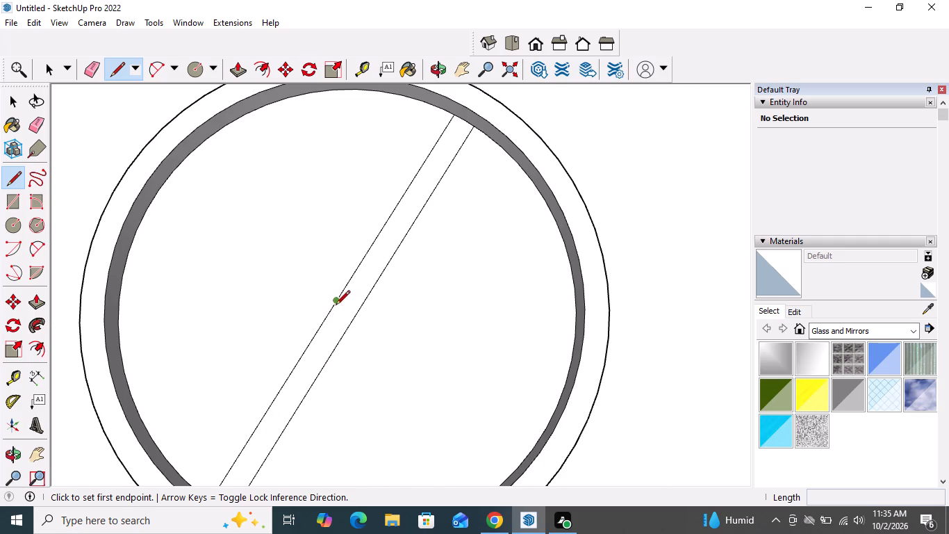
click(335, 303)
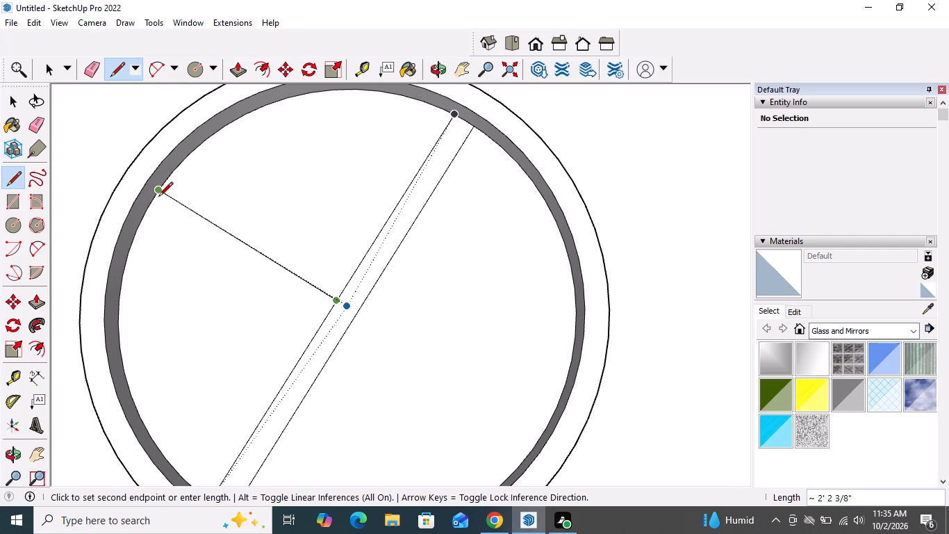
click(157, 196)
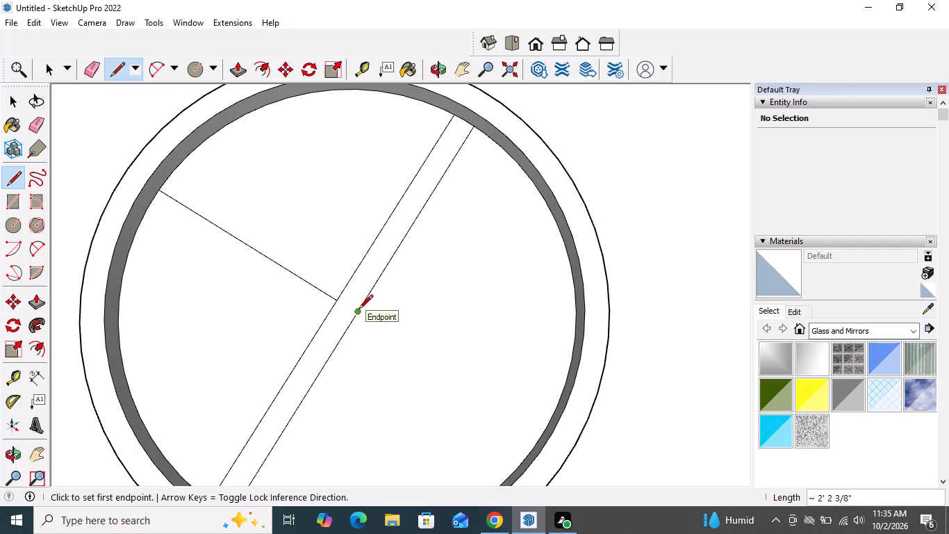
click(358, 310)
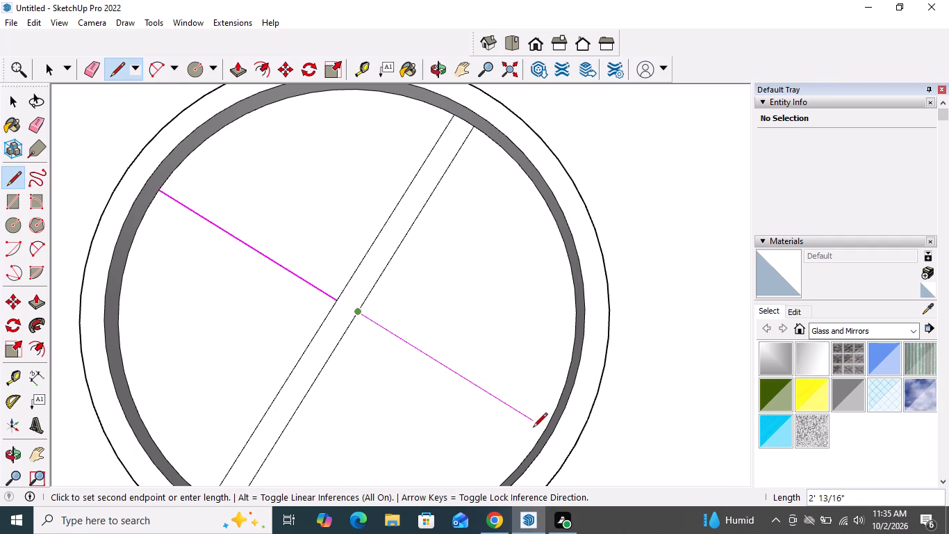
click(543, 432)
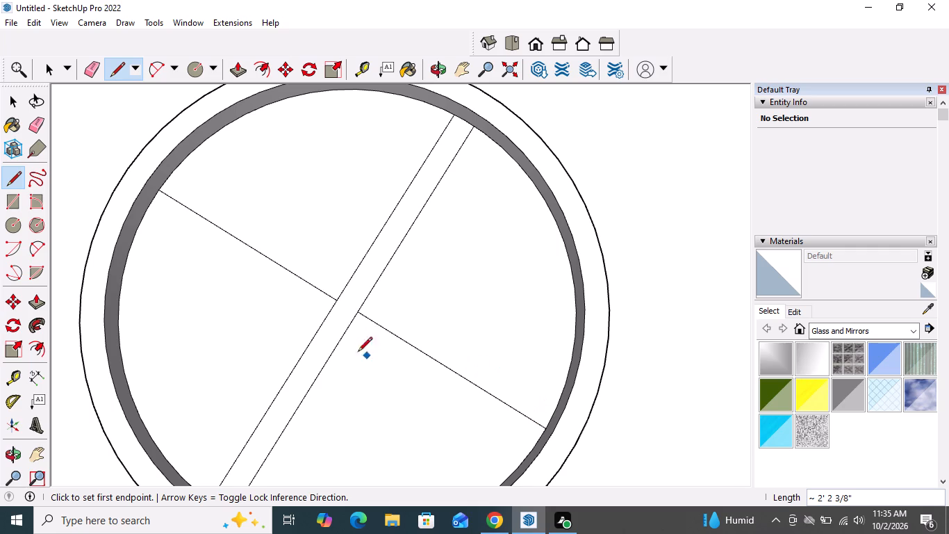
Draw the crossbar's second edge across the middle burner, one line of about 2' 2 3/16" on each side of the long bar.
click(150, 206)
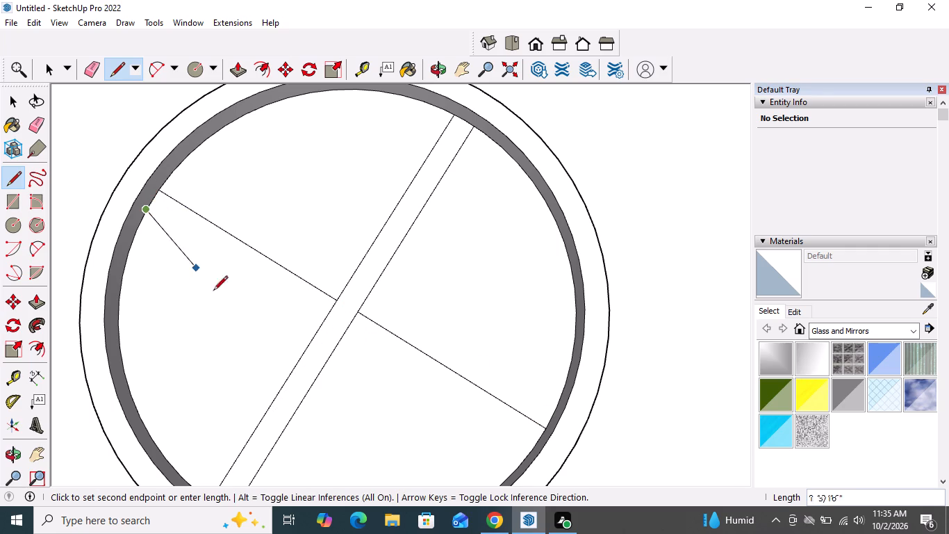
click(321, 320)
click(344, 336)
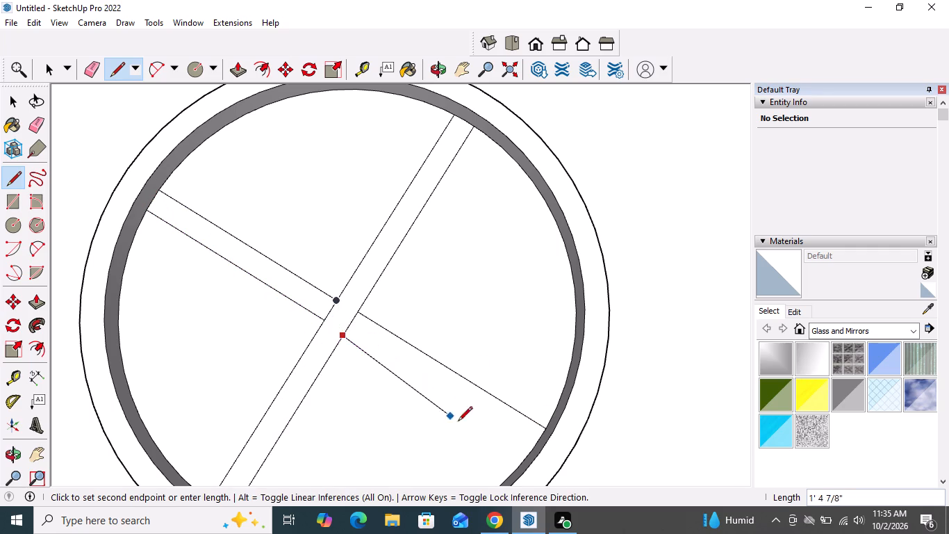
click(527, 454)
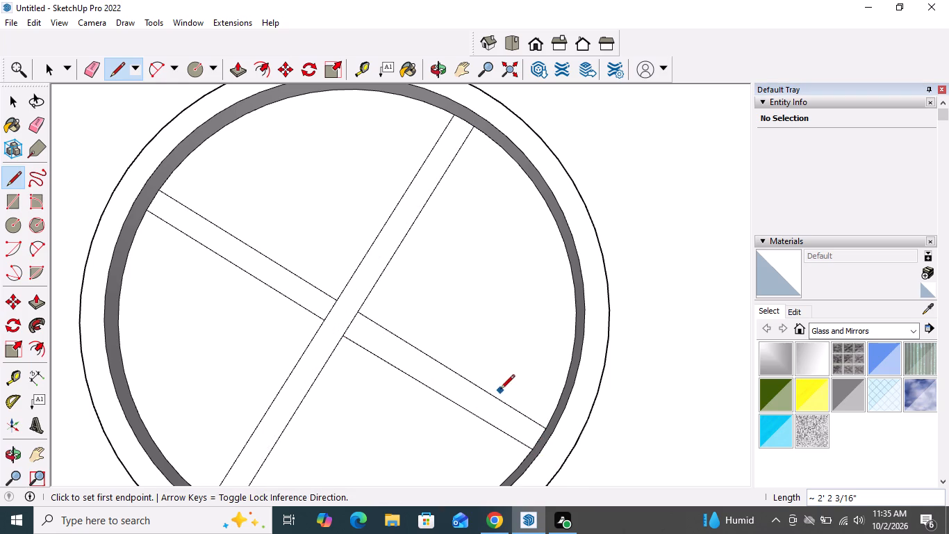
key(space)
Draw a short line of about 3" across each of the four crossbar arms, near its midpoint, to mark the arms' inner ends.
scroll(421, 276, down, 4)
middle_drag(397, 354, 398, 252)
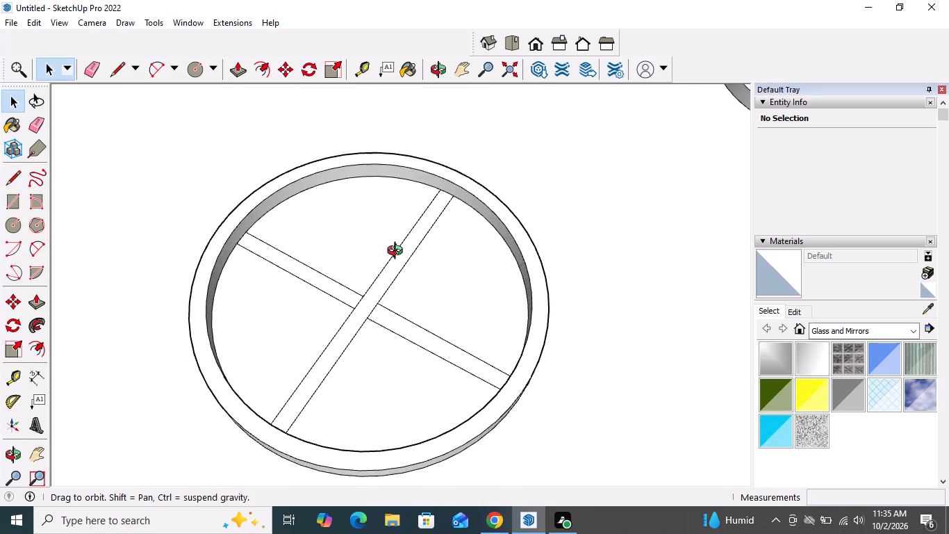
middle_drag(398, 252, 390, 398)
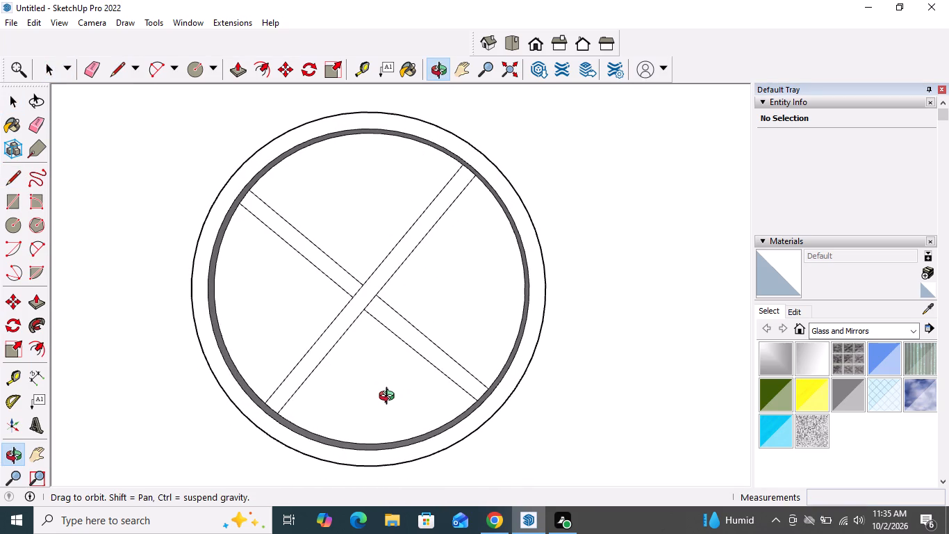
middle_drag(390, 398, 390, 397)
scroll(391, 364, up, 2)
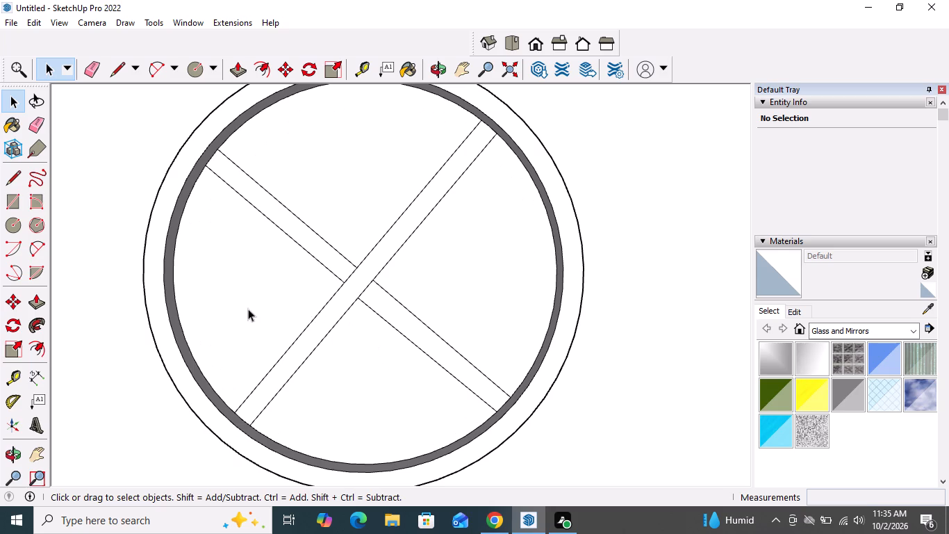
click(10, 181)
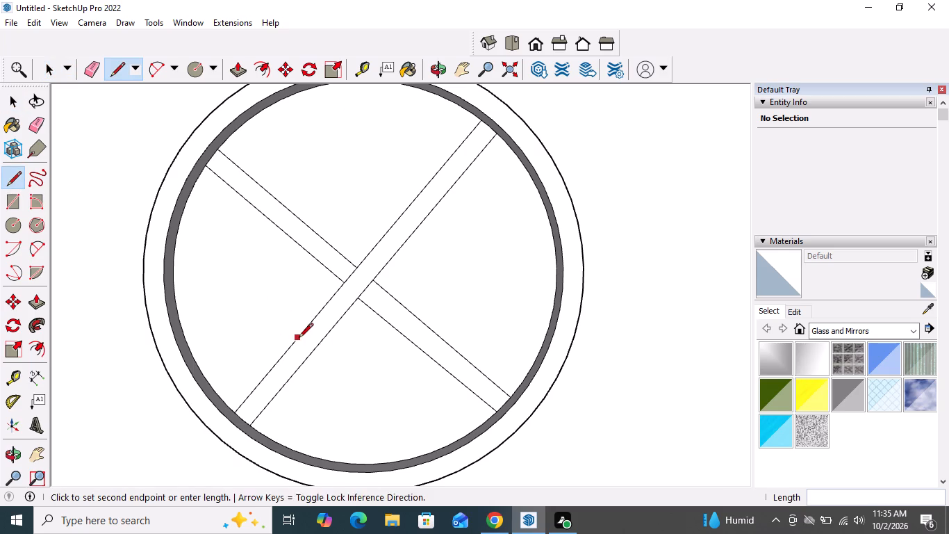
click(299, 339)
click(312, 352)
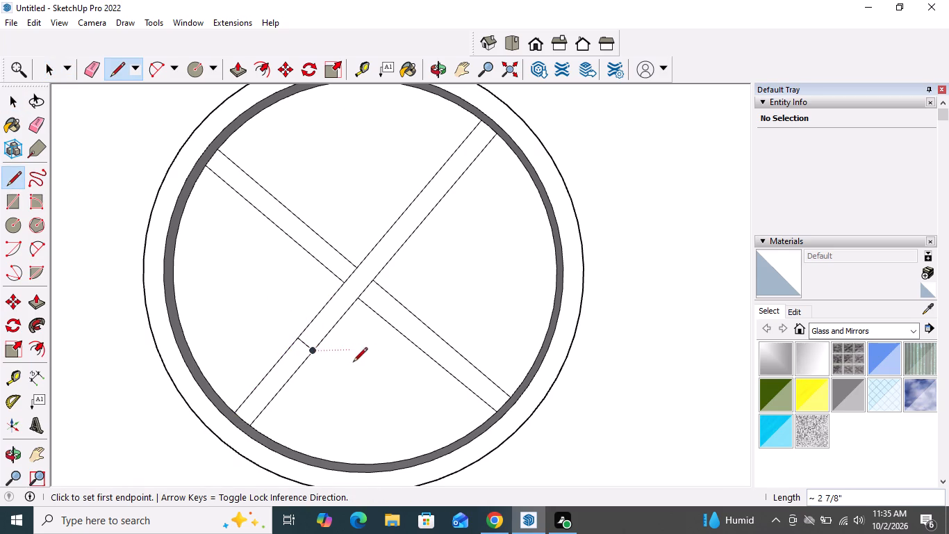
click(415, 346)
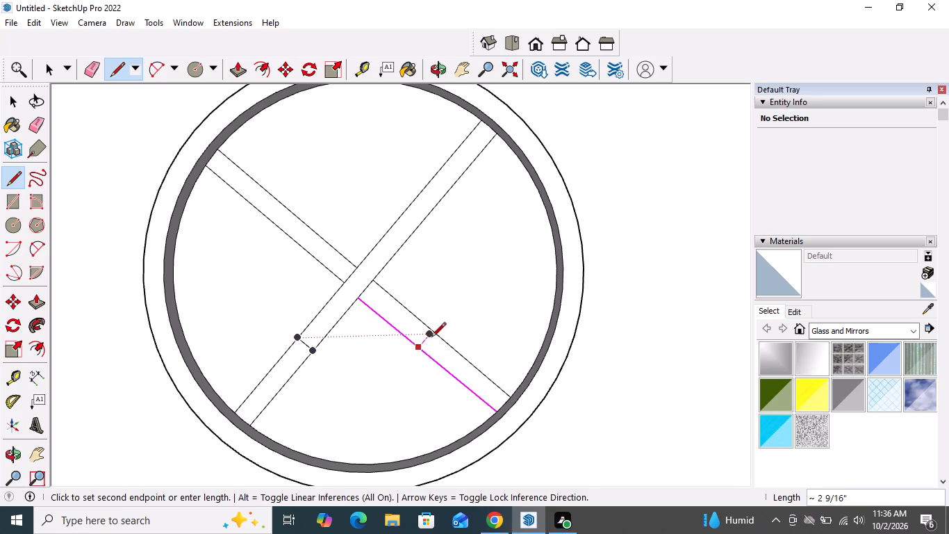
click(435, 332)
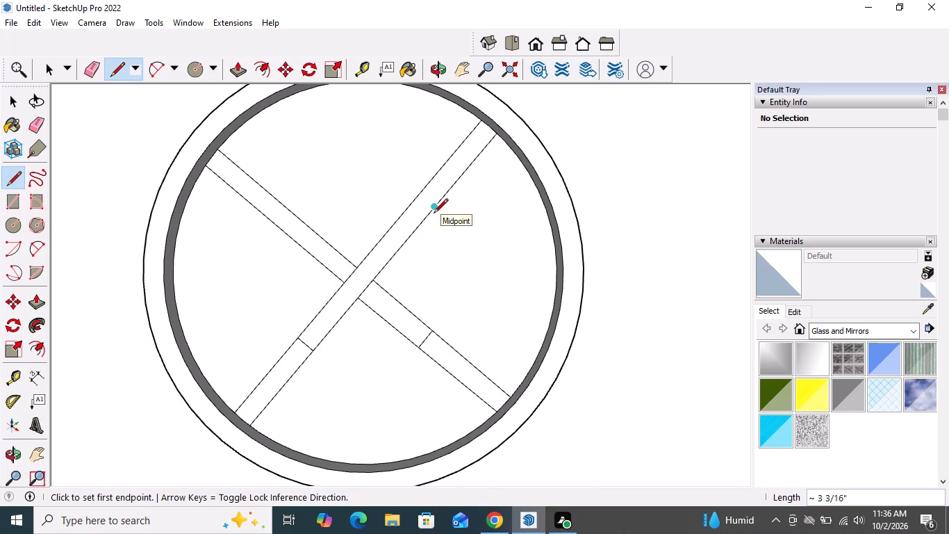
click(427, 216)
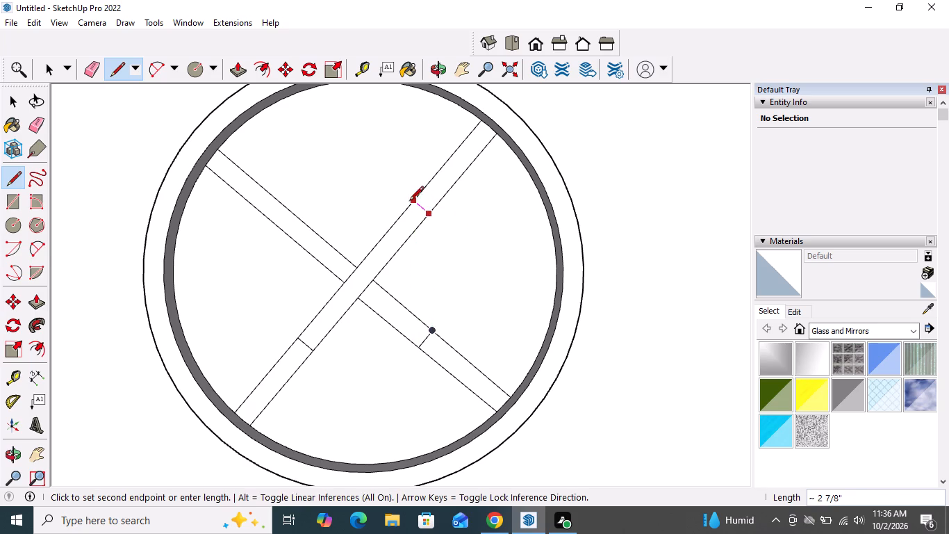
click(411, 201)
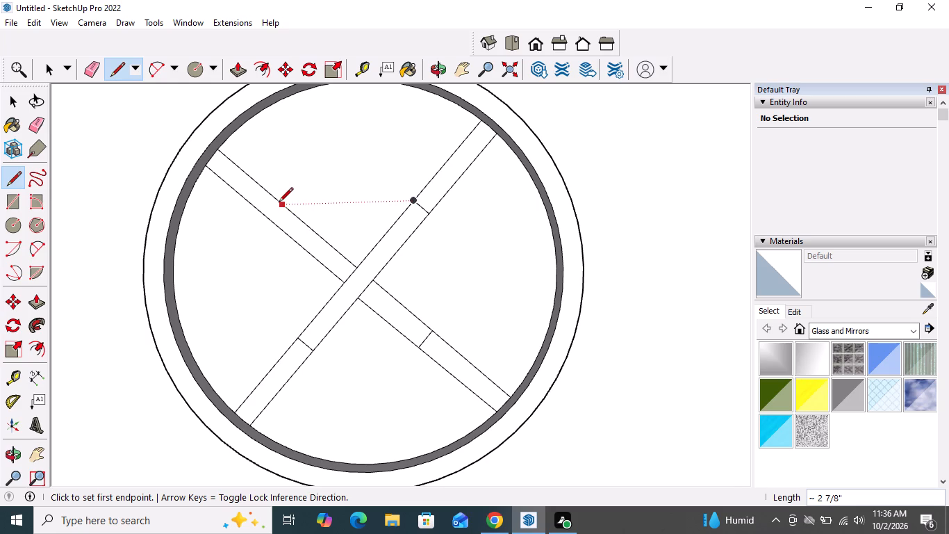
scroll(279, 201, up, 2)
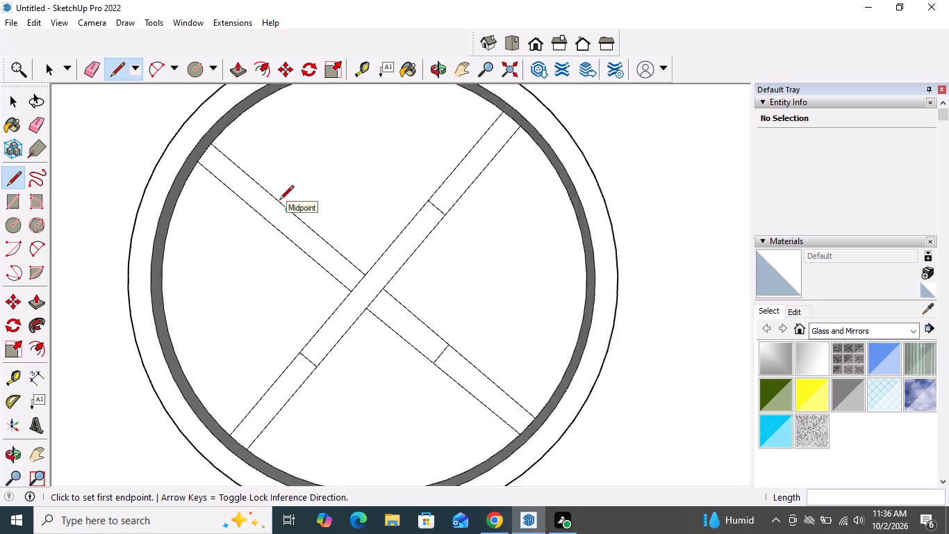
scroll(279, 201, up, 6)
click(287, 212)
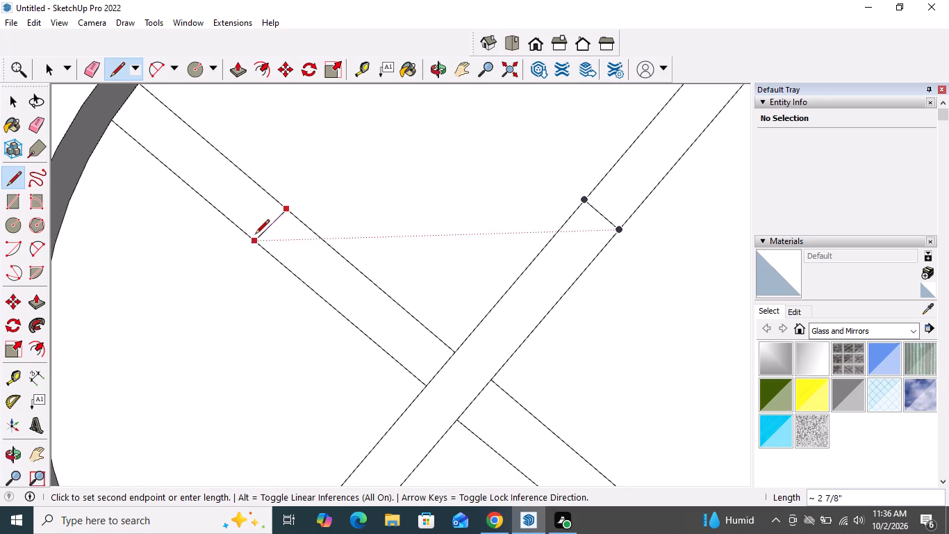
click(258, 243)
scroll(264, 207, down, 6)
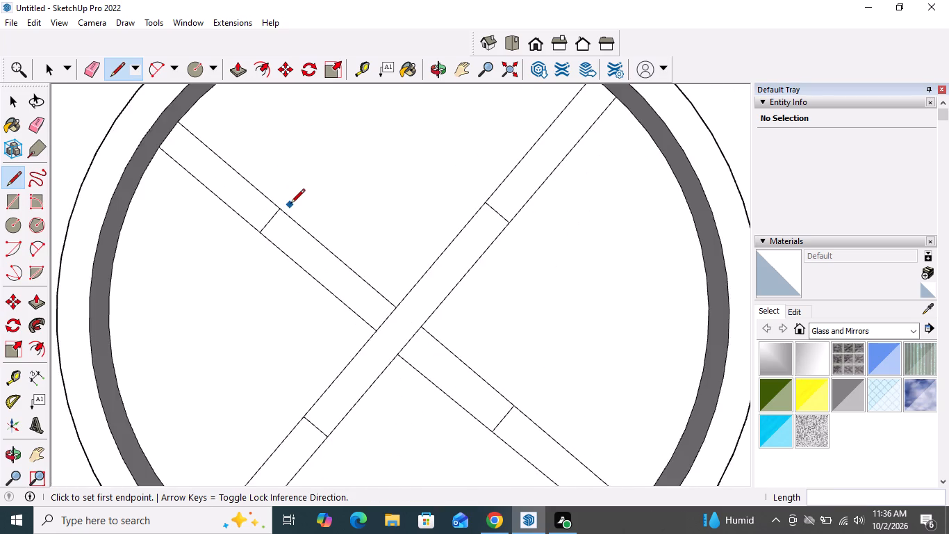
scroll(290, 204, down, 3)
key(space)
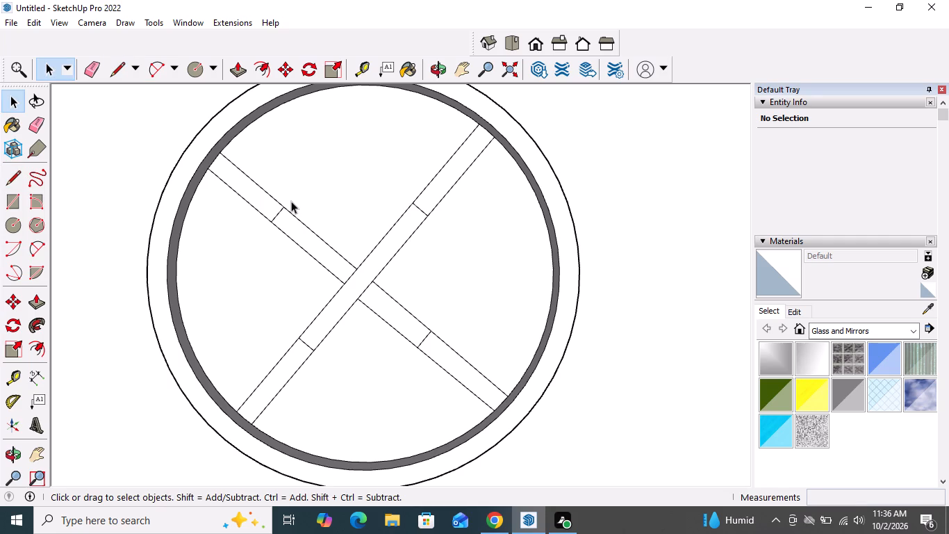
Erase the crossing lines in the middle burner's centre, leaving four separate rectangular arms attached to the ring.
click(46, 129)
scroll(381, 327, up, 3)
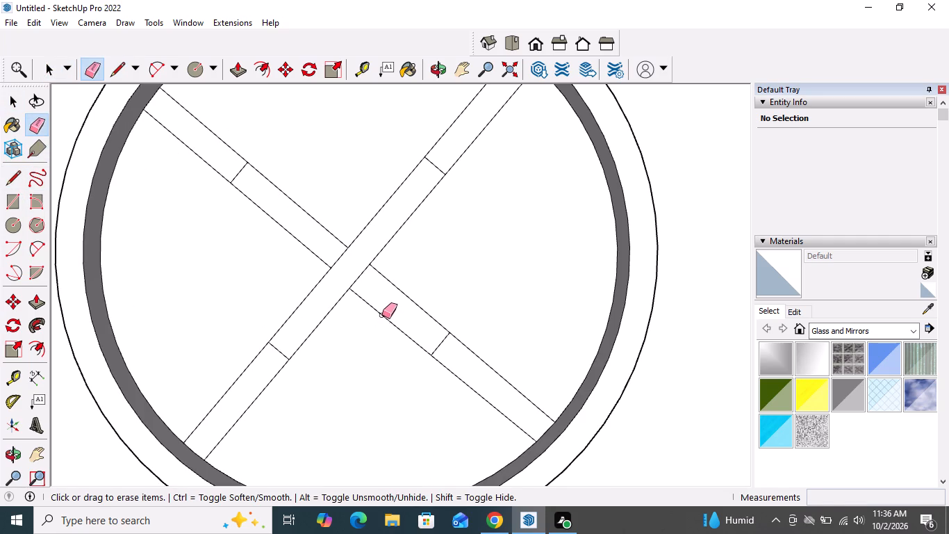
click(382, 315)
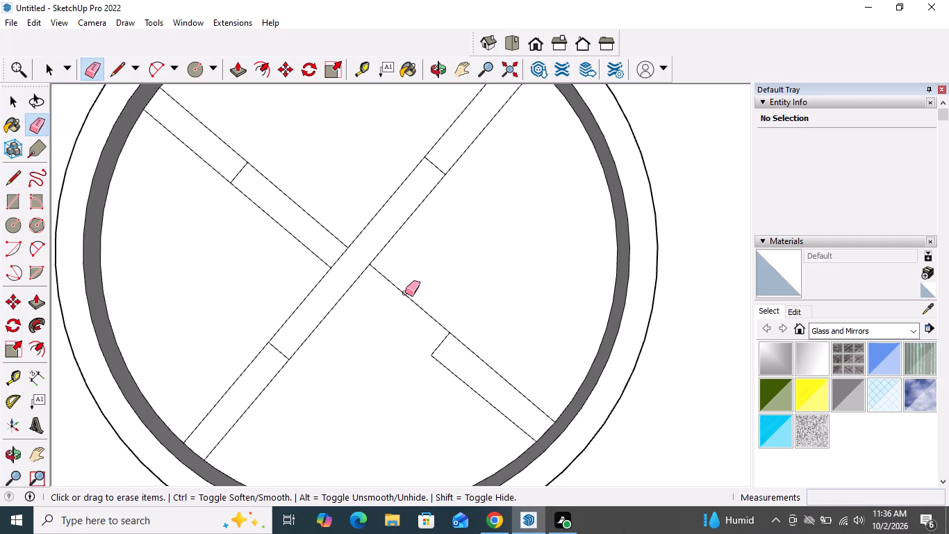
click(405, 293)
click(384, 247)
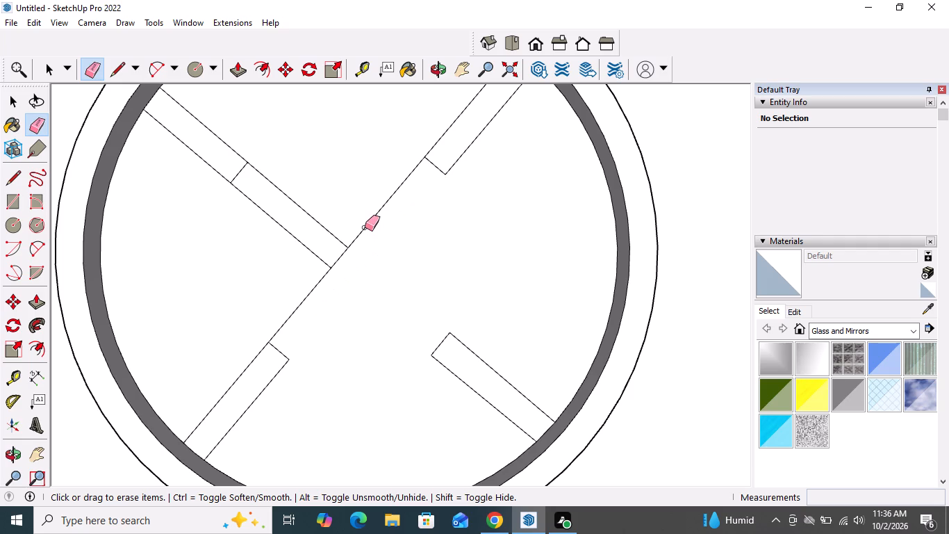
click(364, 227)
click(333, 236)
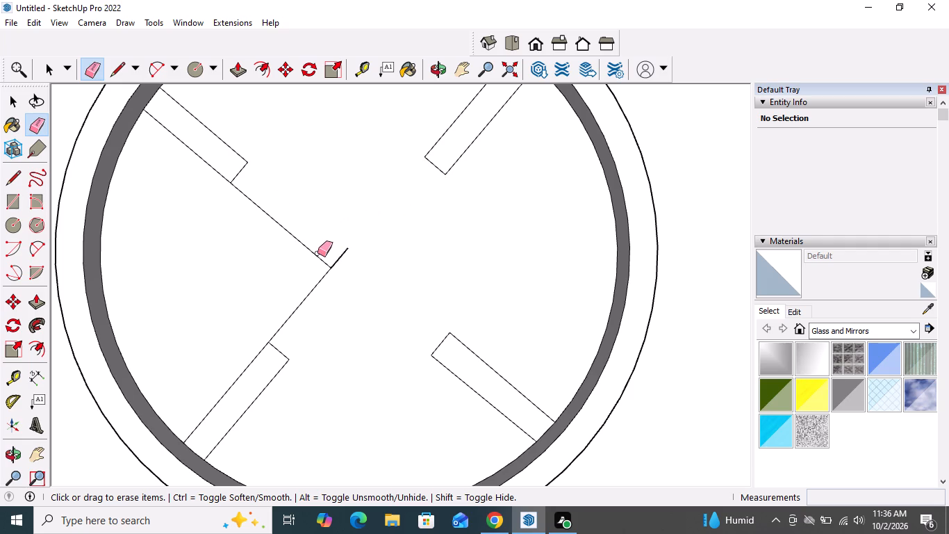
click(316, 254)
click(336, 265)
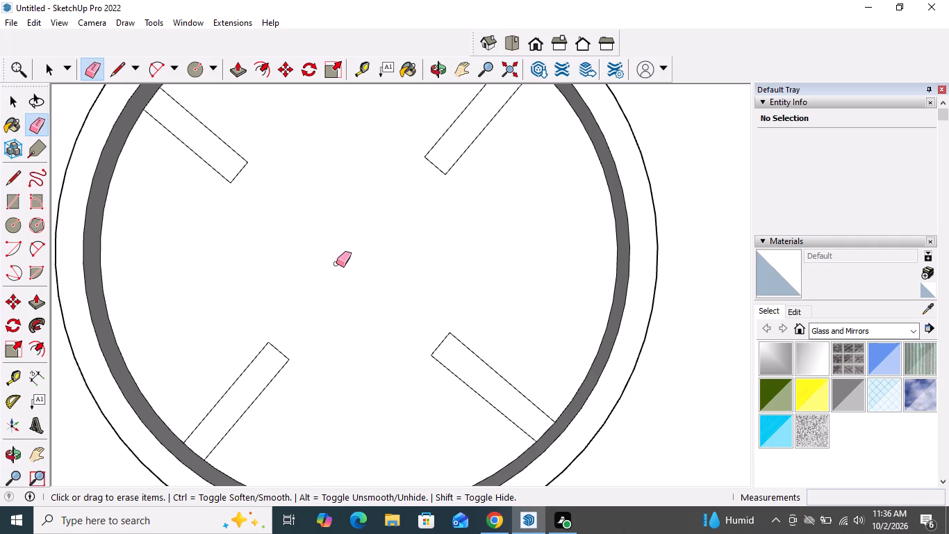
scroll(352, 316, down, 9)
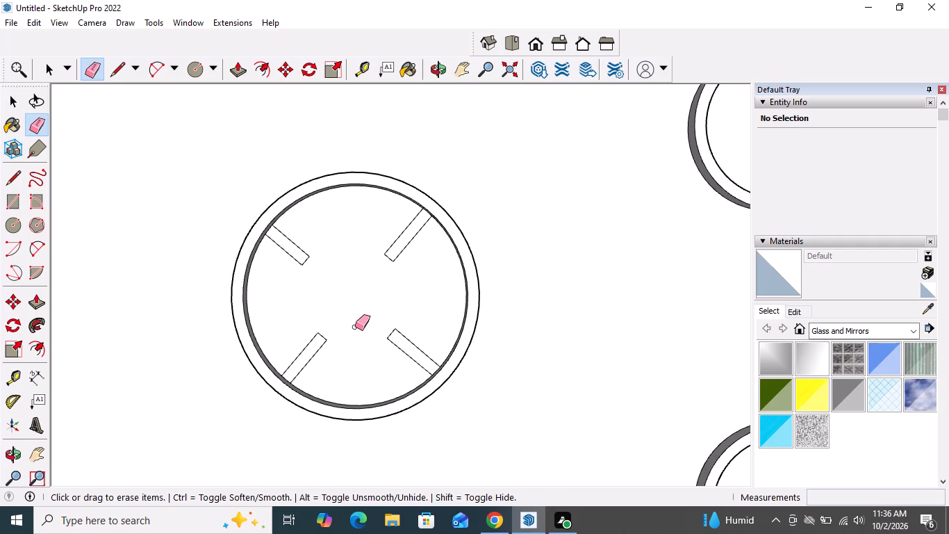
key(space)
Push/Pull all four arm faces inside the middle burner ring upward by 1 7/8".
middle_drag(355, 343, 372, 184)
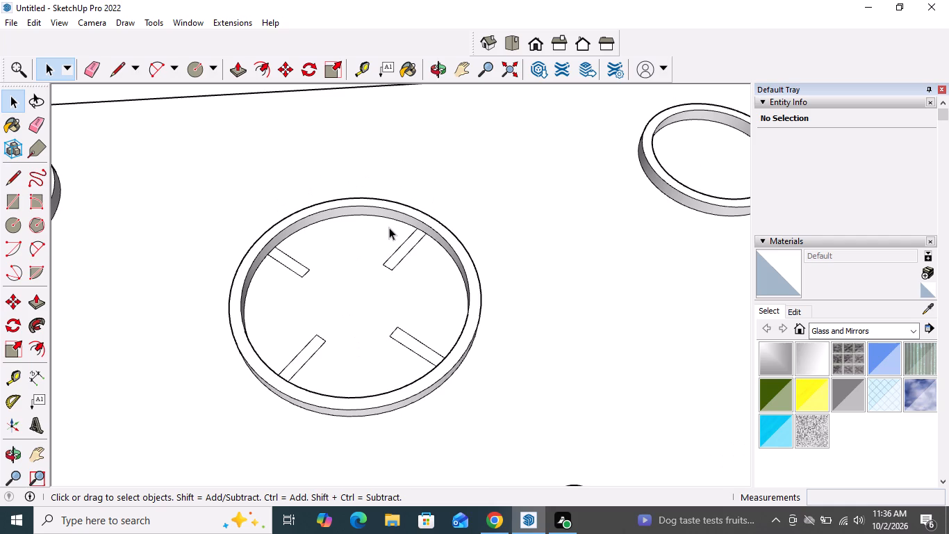
scroll(389, 227, up, 8)
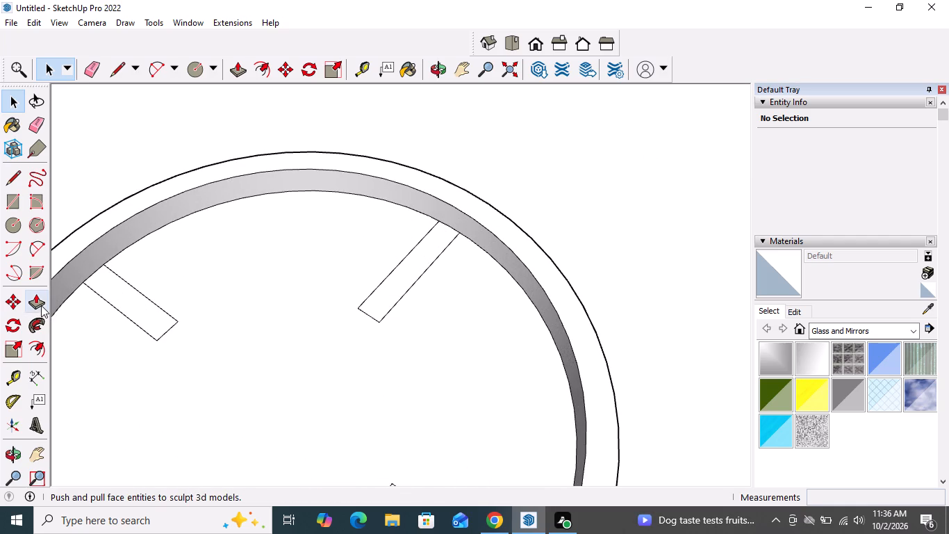
click(41, 305)
click(390, 295)
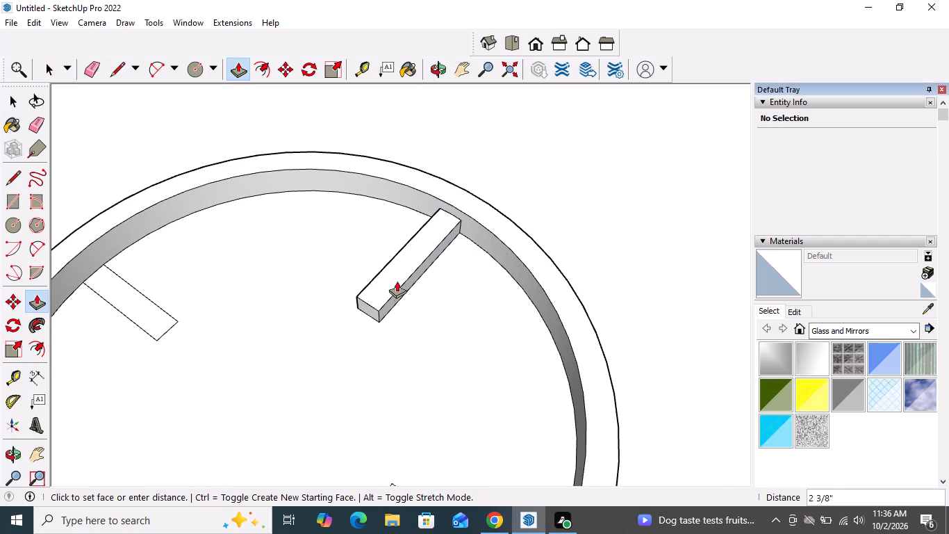
click(397, 285)
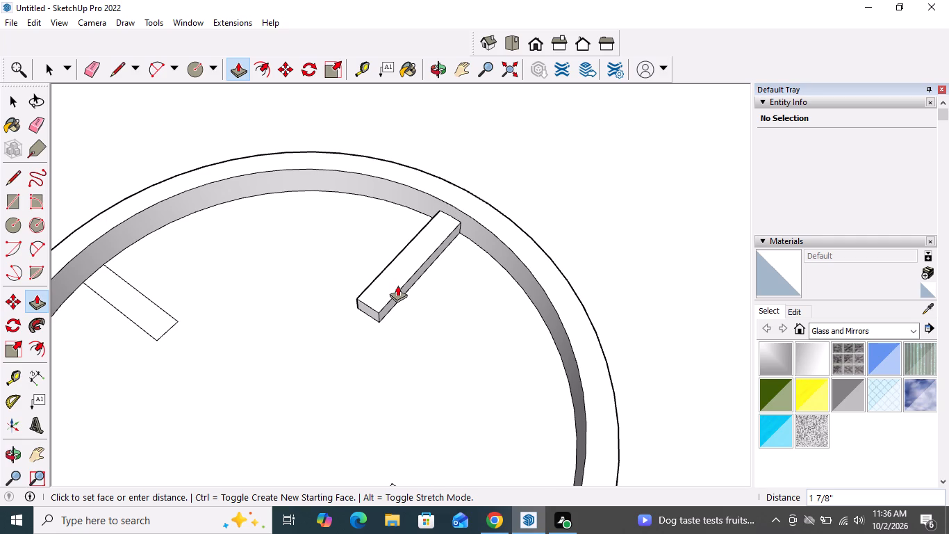
scroll(391, 295, down, 9)
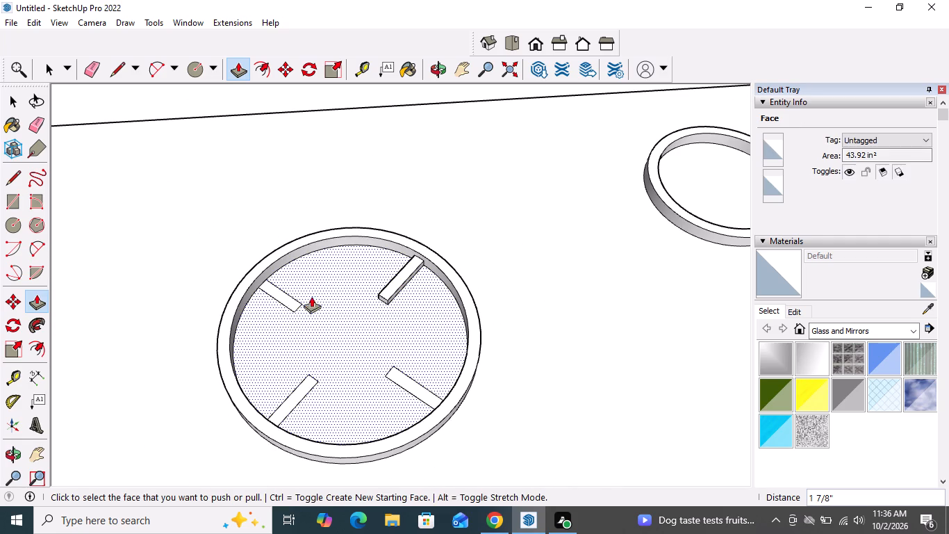
double_click(290, 300)
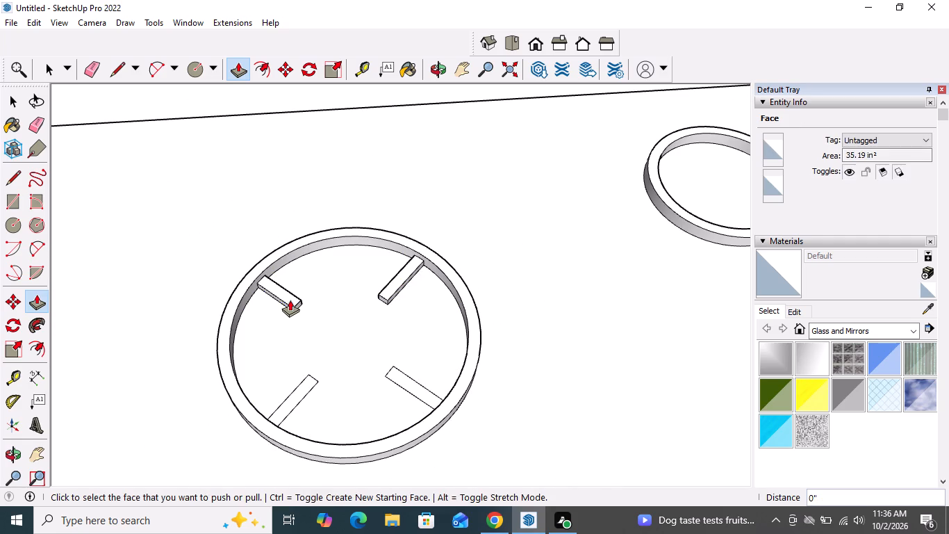
double_click(307, 386)
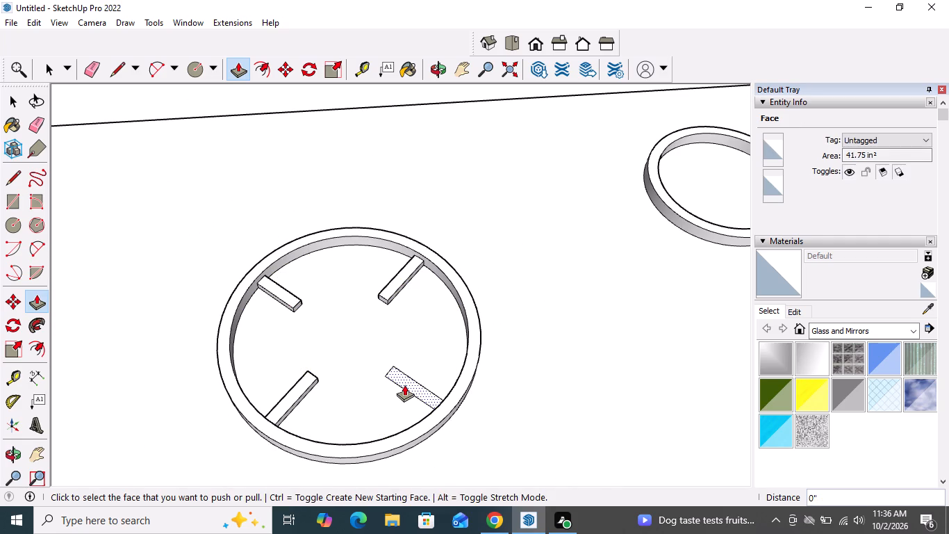
double_click(406, 383)
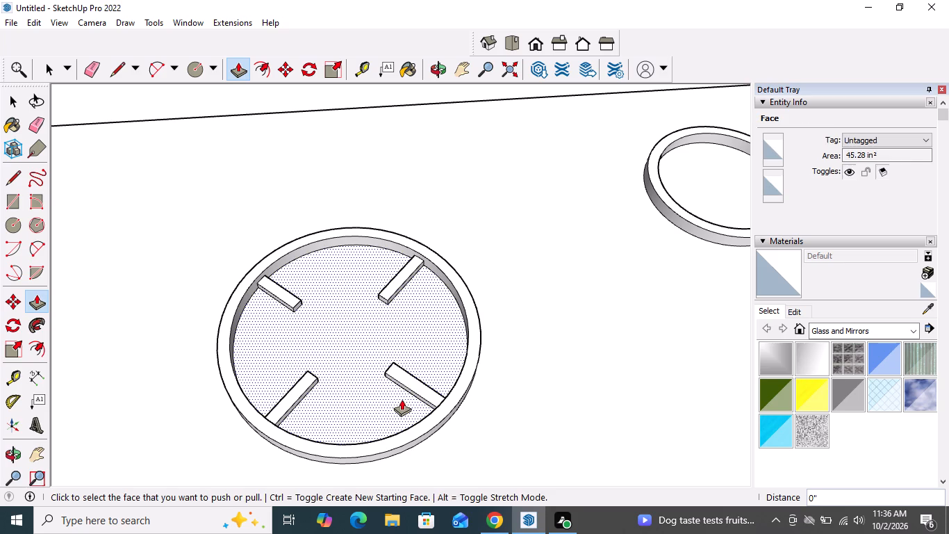
key(space)
Draw a line across the cooktop's rear right burner through its centre, in two halves of about 1' 5 15/16" each.
scroll(349, 366, down, 11)
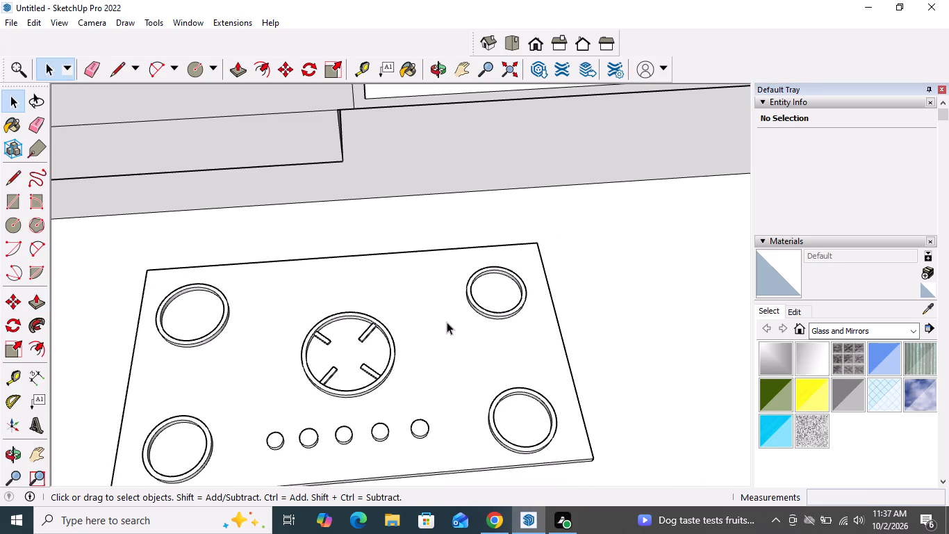
middle_drag(506, 290, 483, 382)
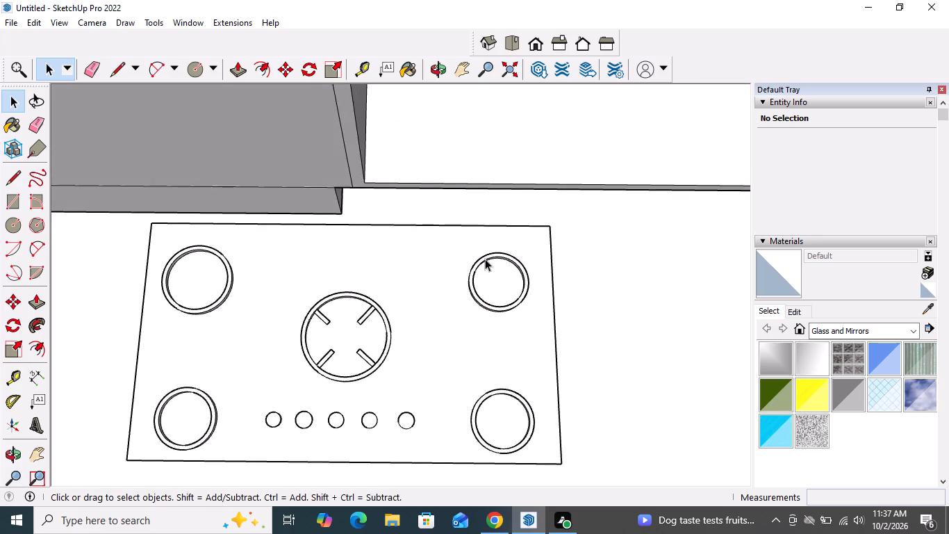
scroll(485, 259, up, 15)
middle_drag(536, 323, 521, 323)
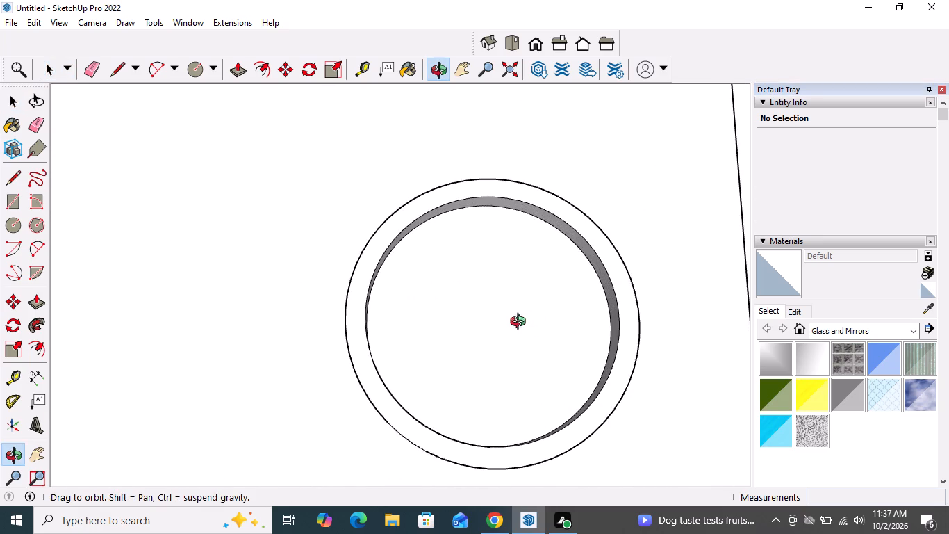
middle_drag(521, 323, 499, 331)
scroll(491, 302, down, 5)
middle_drag(430, 309, 418, 310)
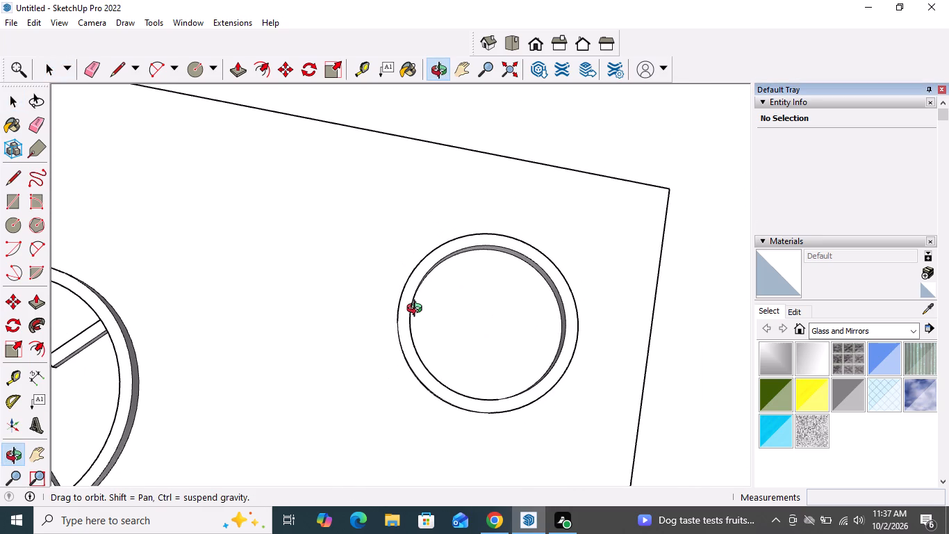
middle_drag(418, 310, 509, 309)
scroll(513, 303, up, 4)
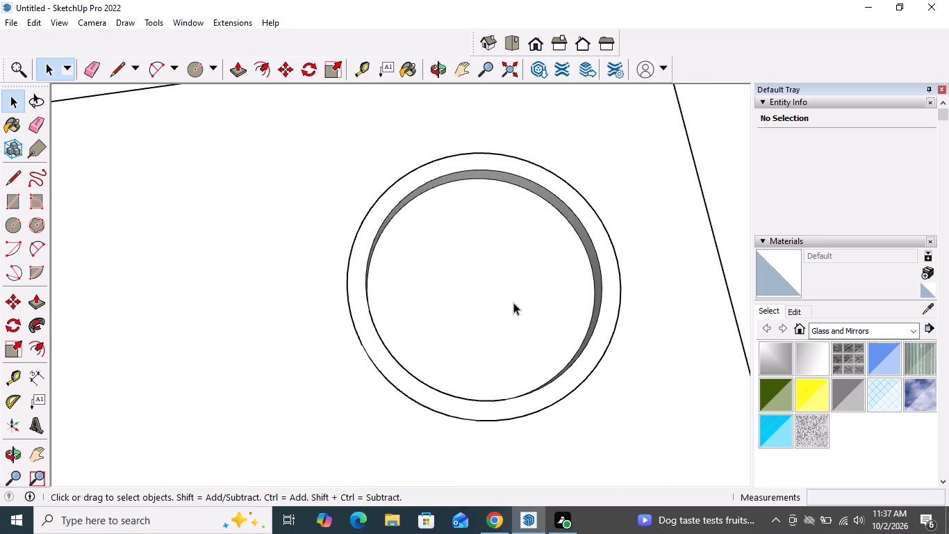
click(20, 172)
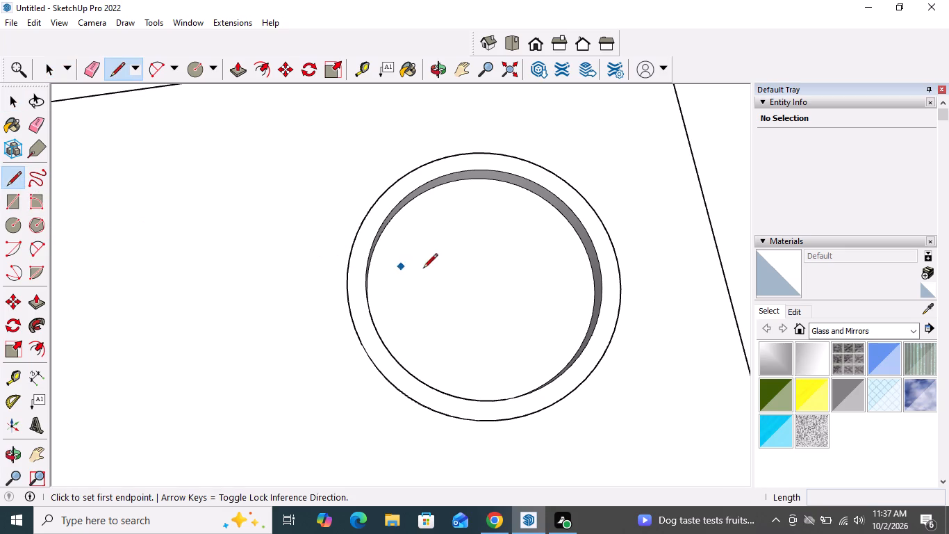
scroll(486, 286, down, 9)
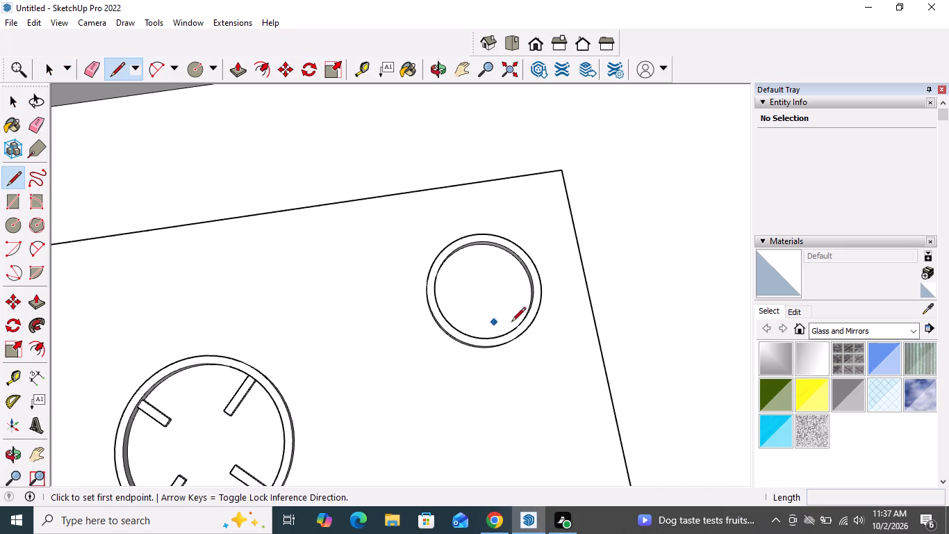
scroll(474, 317, down, 10)
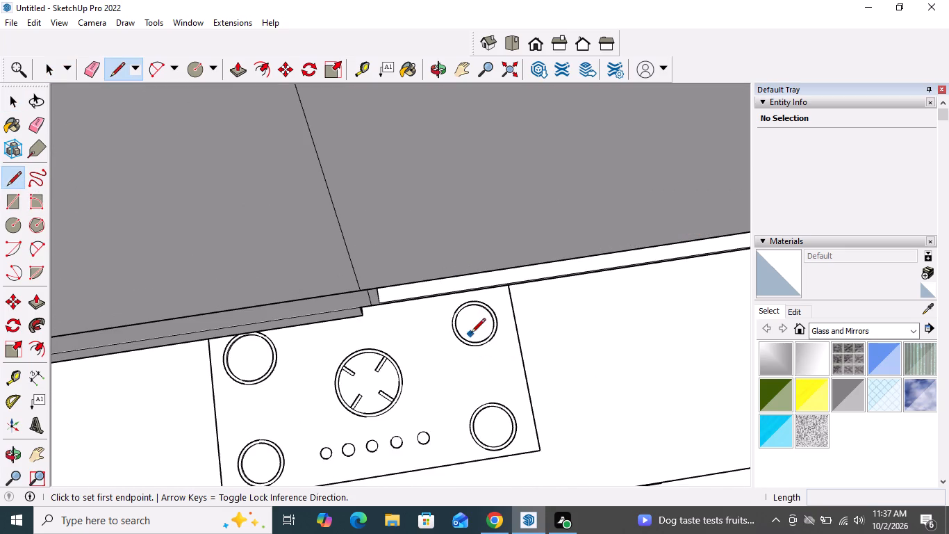
scroll(430, 392, down, 6)
middle_drag(445, 394, 426, 319)
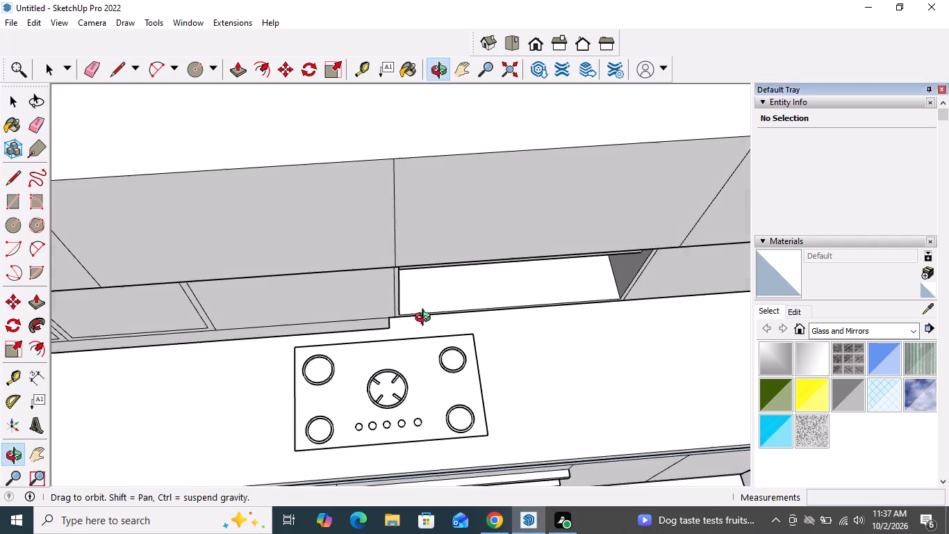
middle_drag(426, 319, 424, 316)
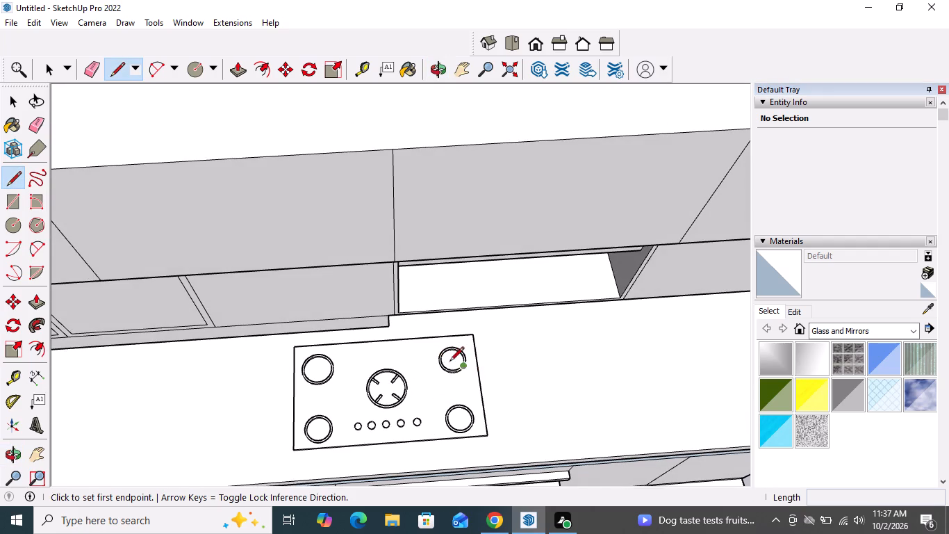
scroll(450, 362, up, 20)
scroll(450, 362, up, 1)
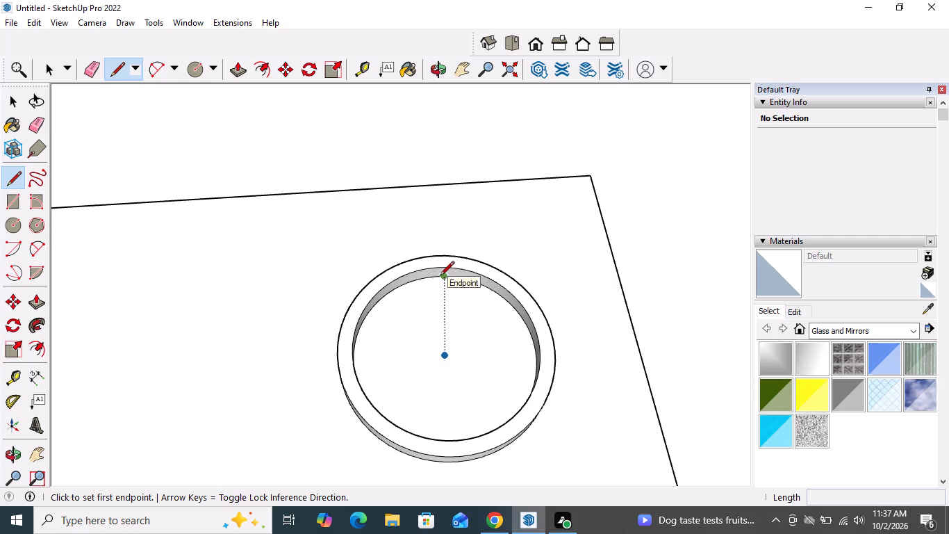
click(495, 296)
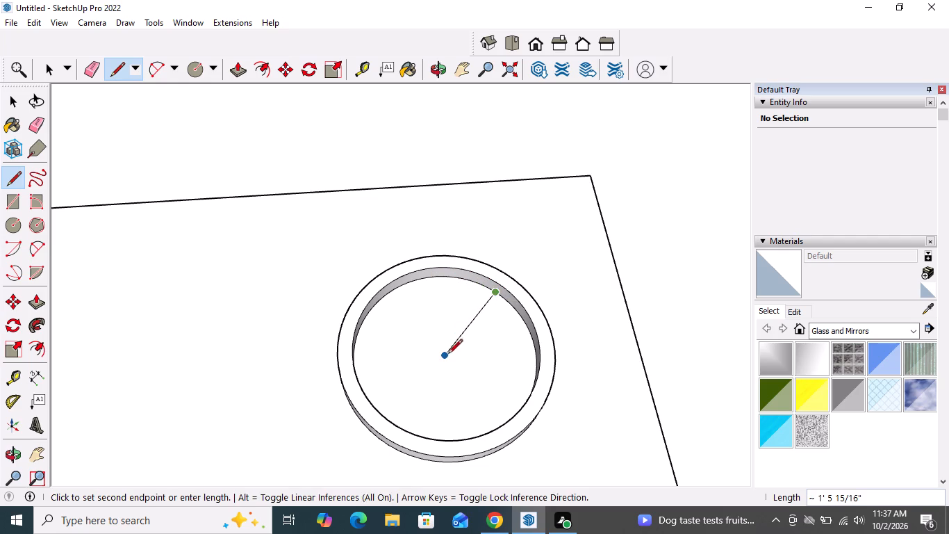
click(441, 359)
middle_drag(440, 356, 292, 414)
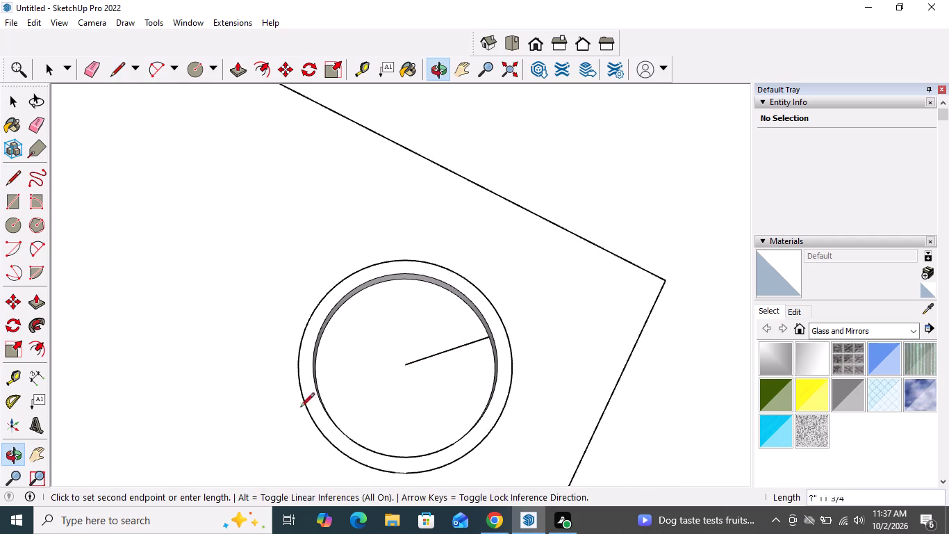
click(404, 366)
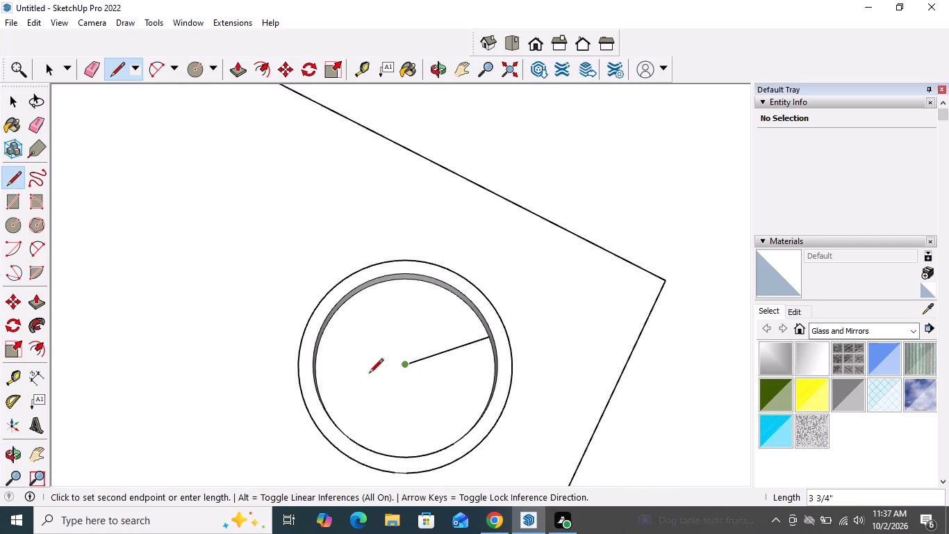
scroll(325, 391, up, 11)
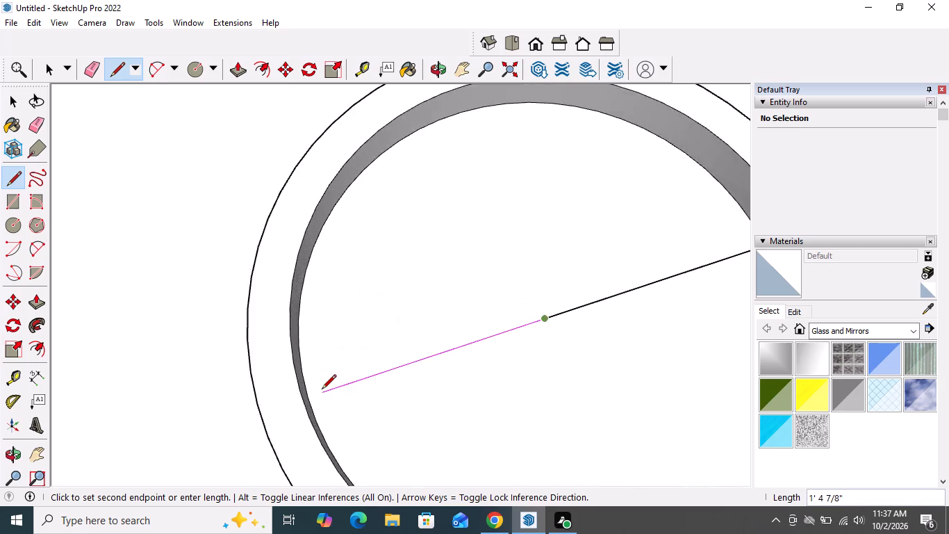
scroll(322, 390, up, 3)
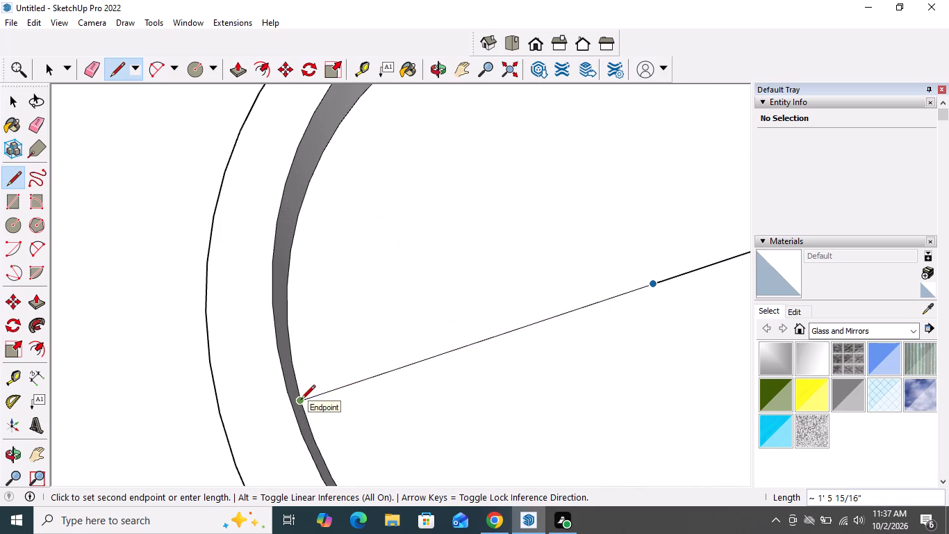
click(300, 400)
Draw a parallel second line of about 2' 11 5/8" beside the first across the rear right burner, forming a narrow bar.
scroll(352, 380, down, 9)
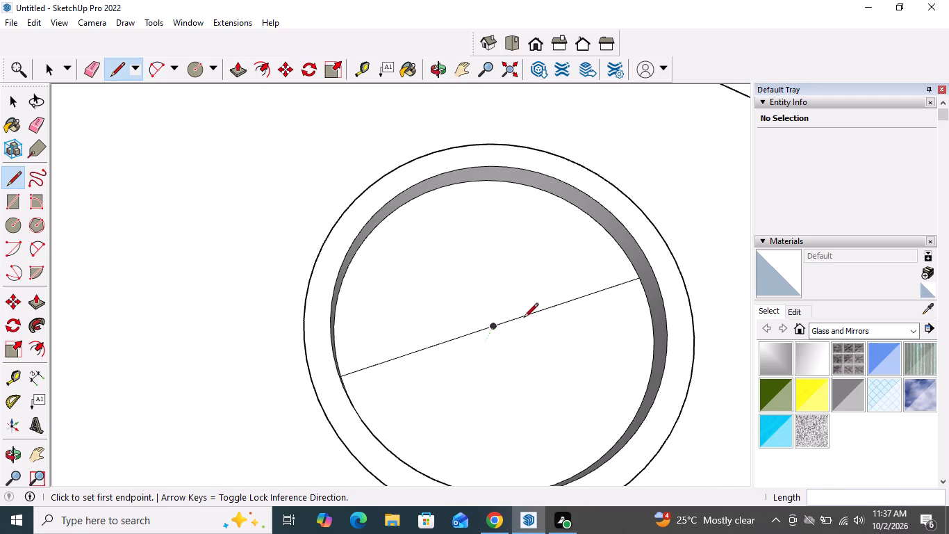
click(645, 296)
scroll(366, 382, up, 2)
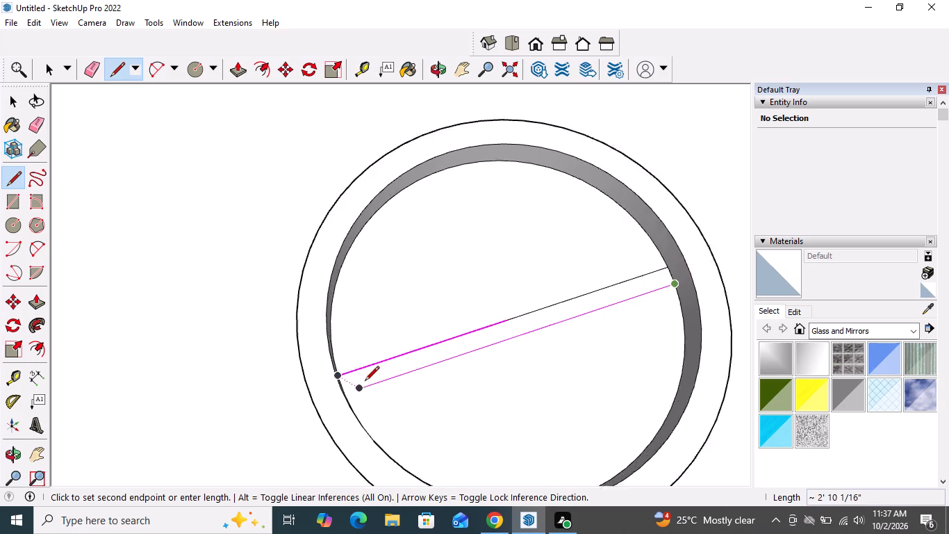
scroll(365, 382, up, 11)
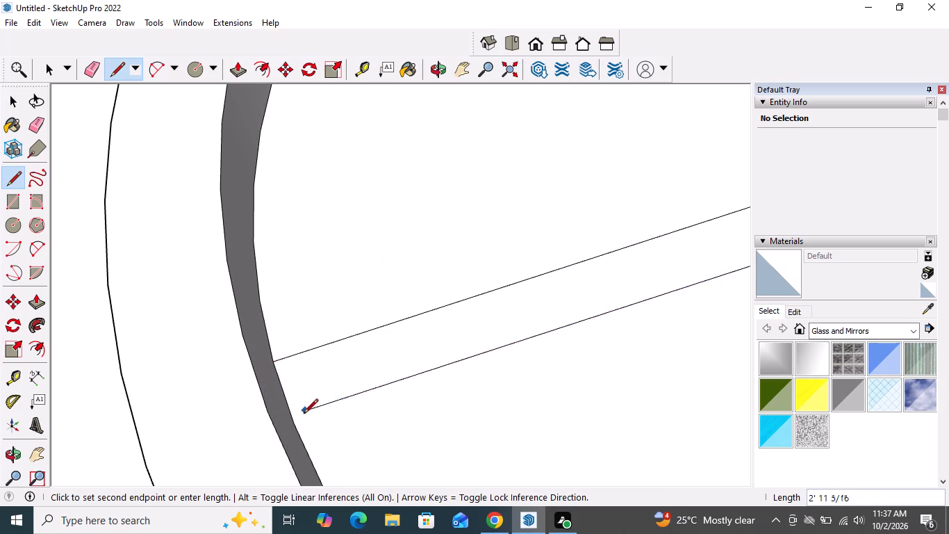
click(297, 426)
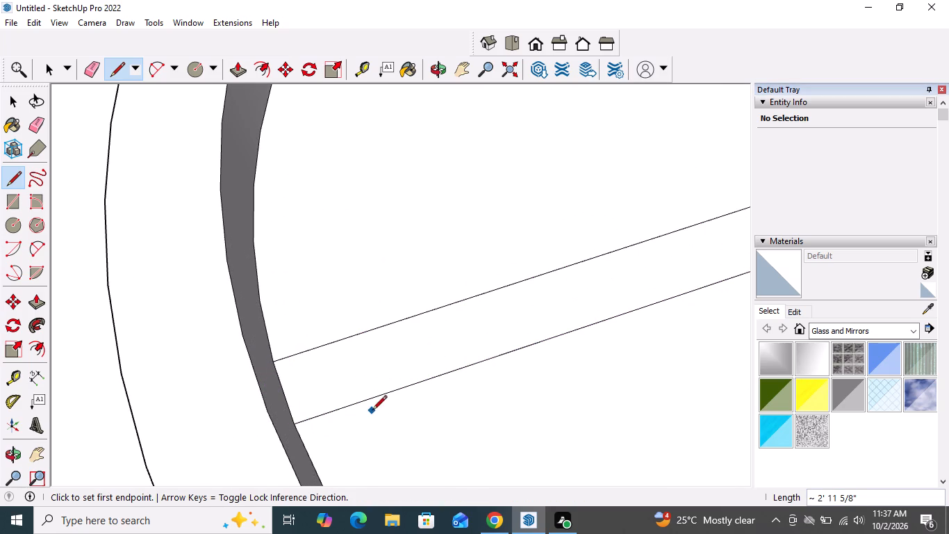
Draw a crossing line of about 2' 11 13/16" through the rear right burner's centre, roughly perpendicular to the bar.
scroll(361, 389, down, 11)
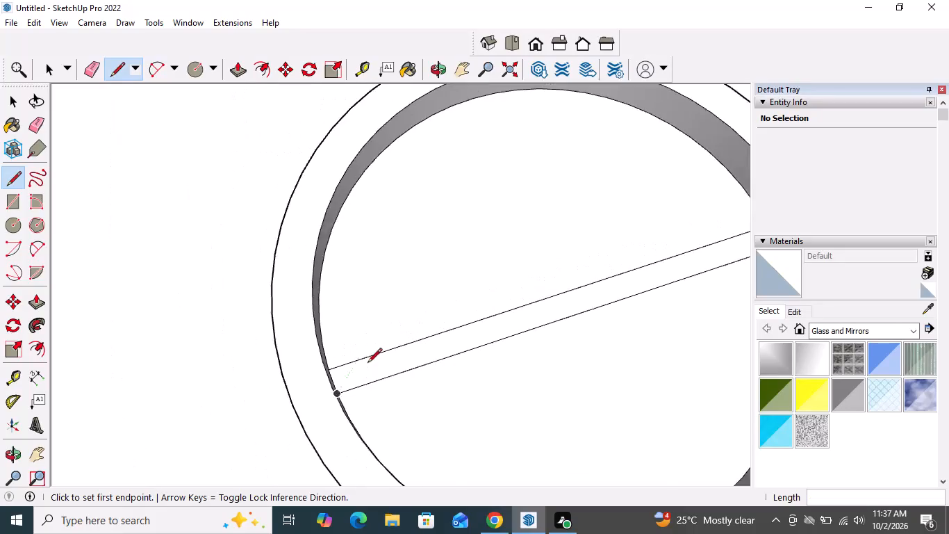
scroll(390, 337, down, 11)
scroll(484, 286, down, 8)
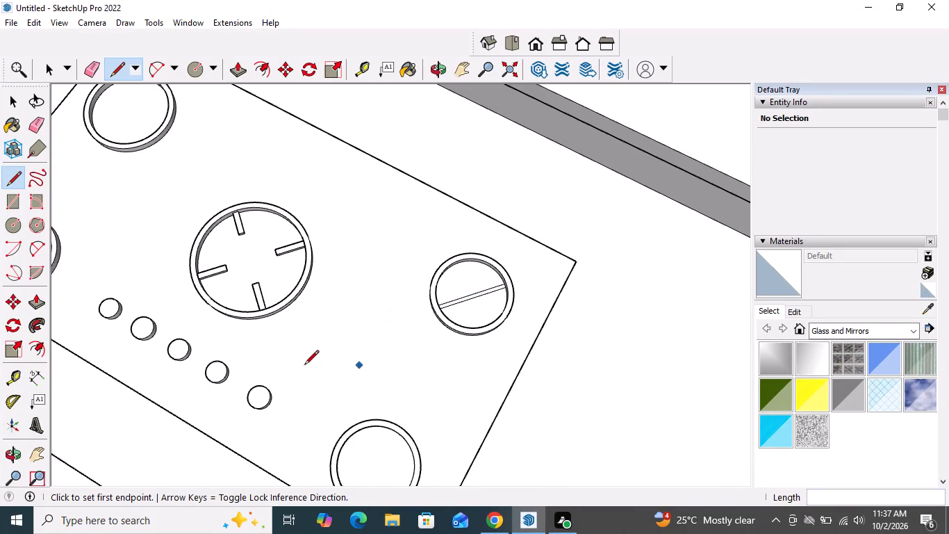
middle_drag(302, 364, 404, 373)
scroll(500, 288, up, 4)
scroll(449, 262, up, 13)
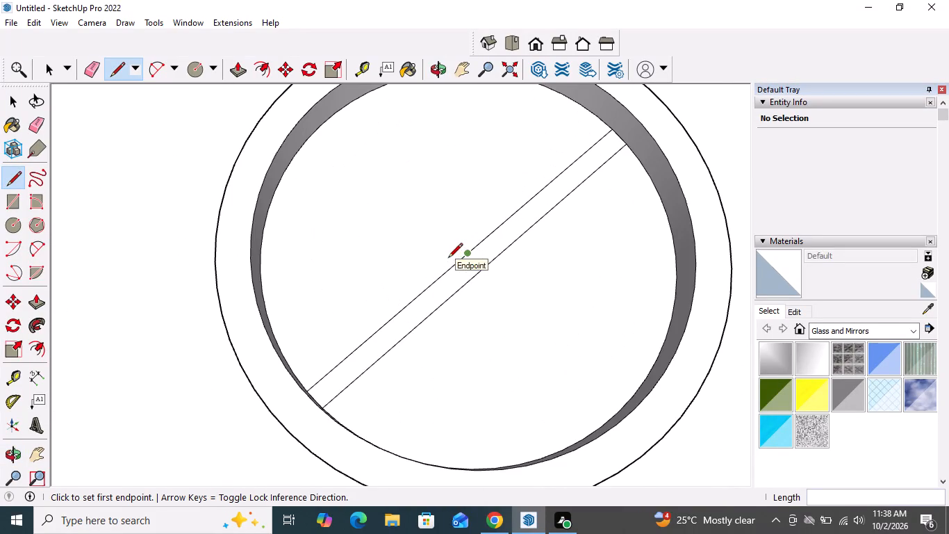
scroll(465, 280, down, 2)
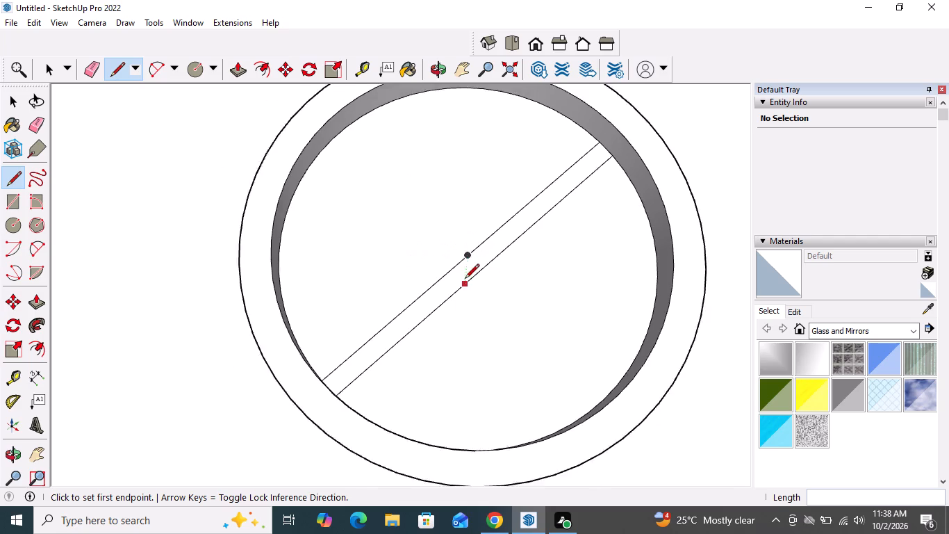
scroll(465, 280, down, 1)
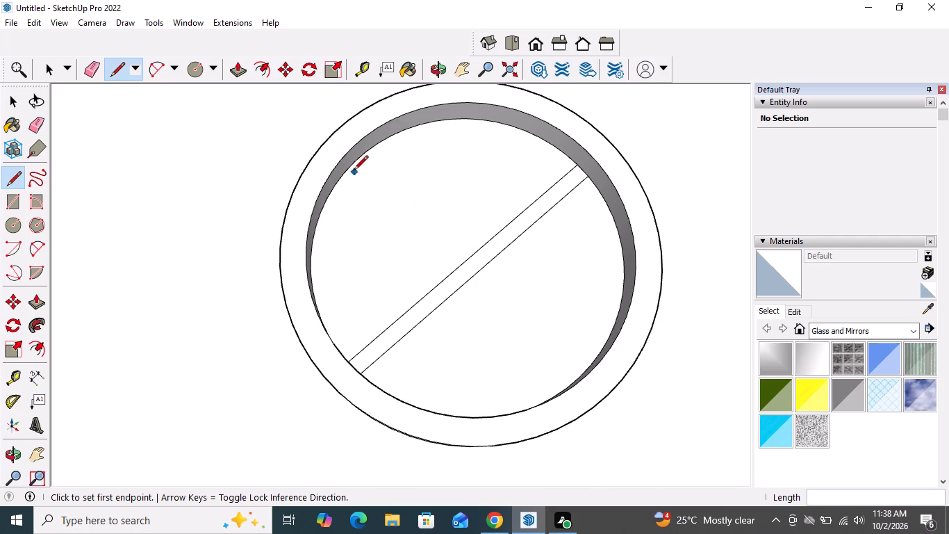
click(351, 160)
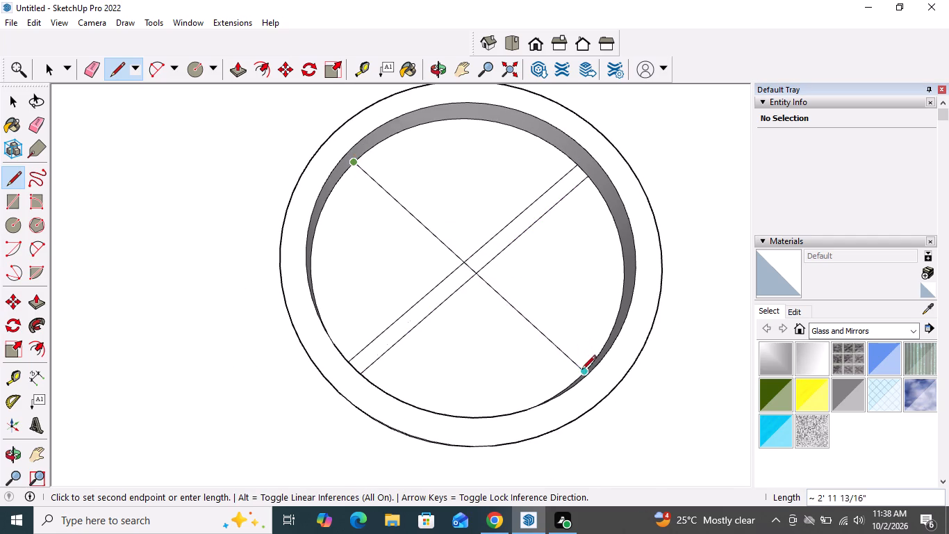
scroll(583, 372, up, 6)
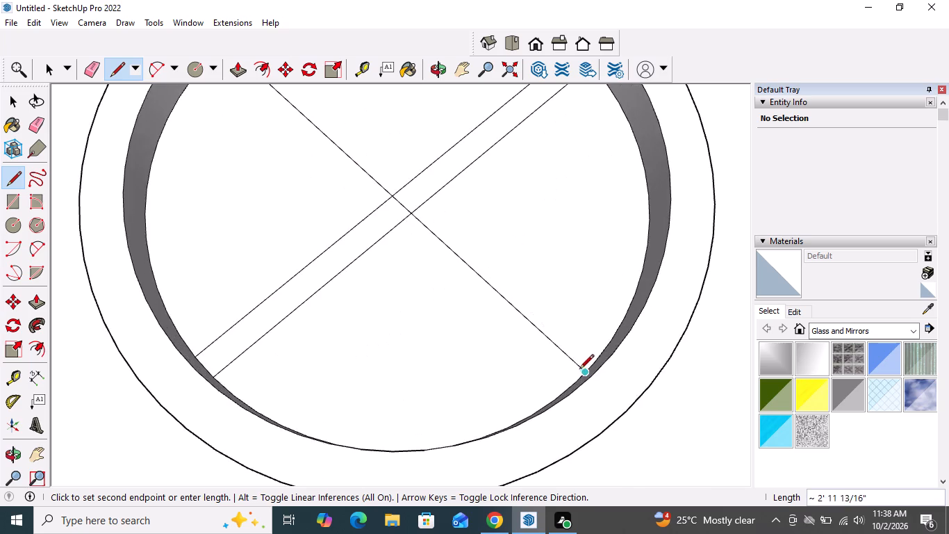
scroll(579, 370, up, 3)
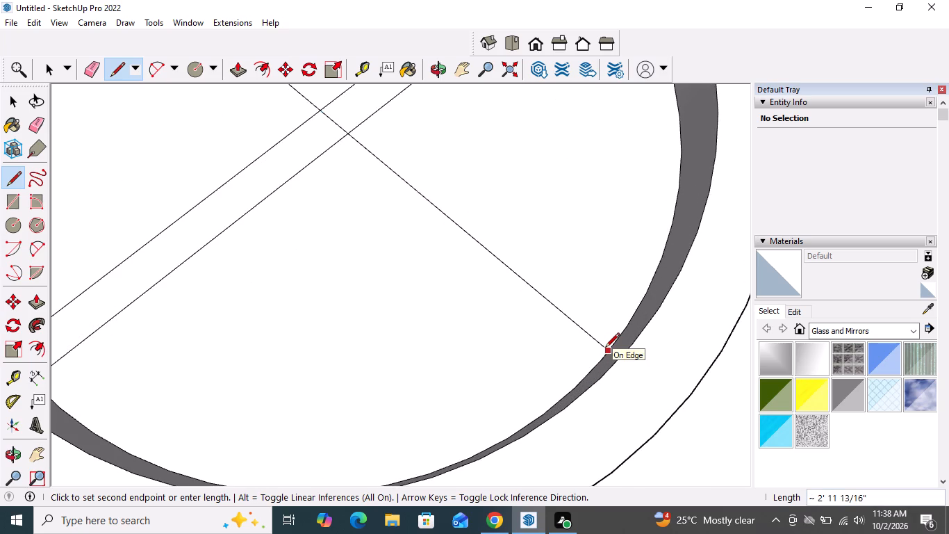
scroll(606, 348, down, 9)
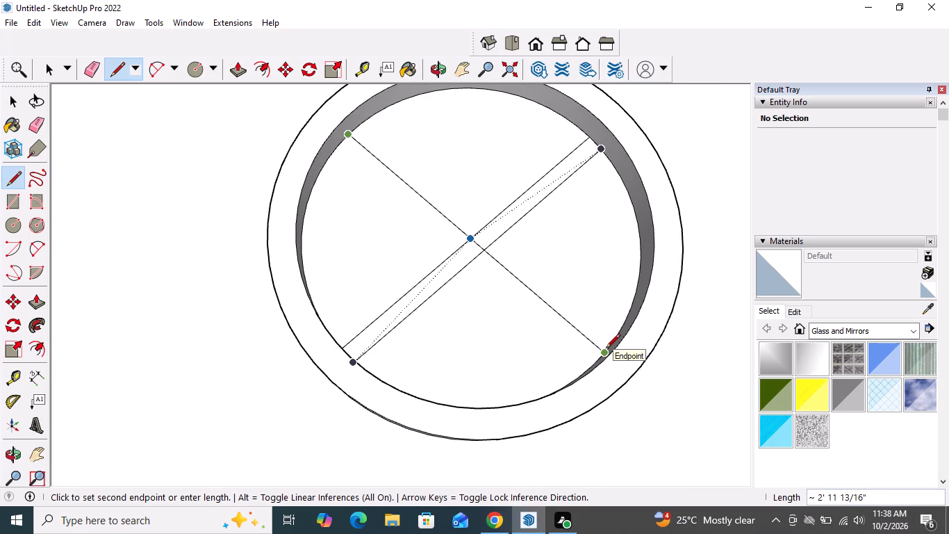
click(606, 349)
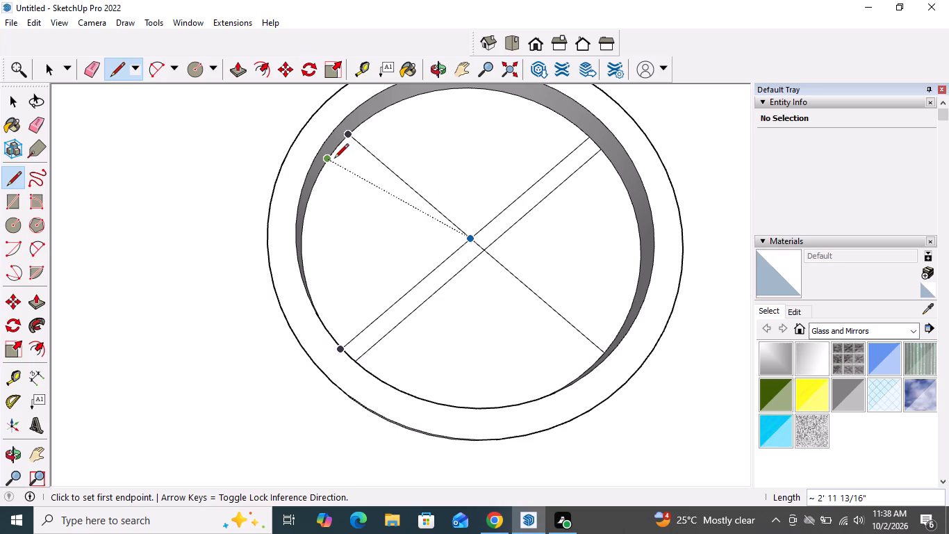
Draw the crossbar's second edge, a parallel line of about 2' 11 5/8", across the rear right burner.
scroll(335, 154, up, 7)
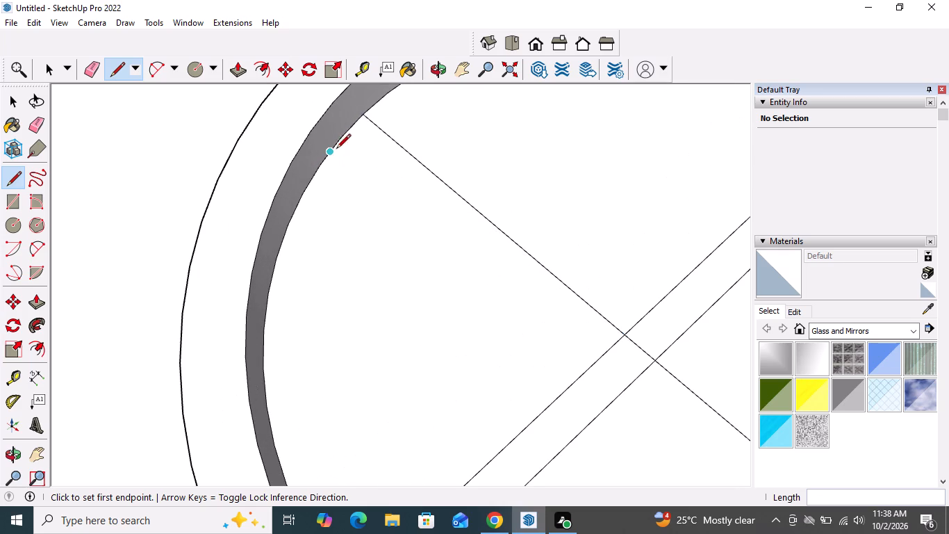
click(343, 136)
scroll(410, 184, down, 5)
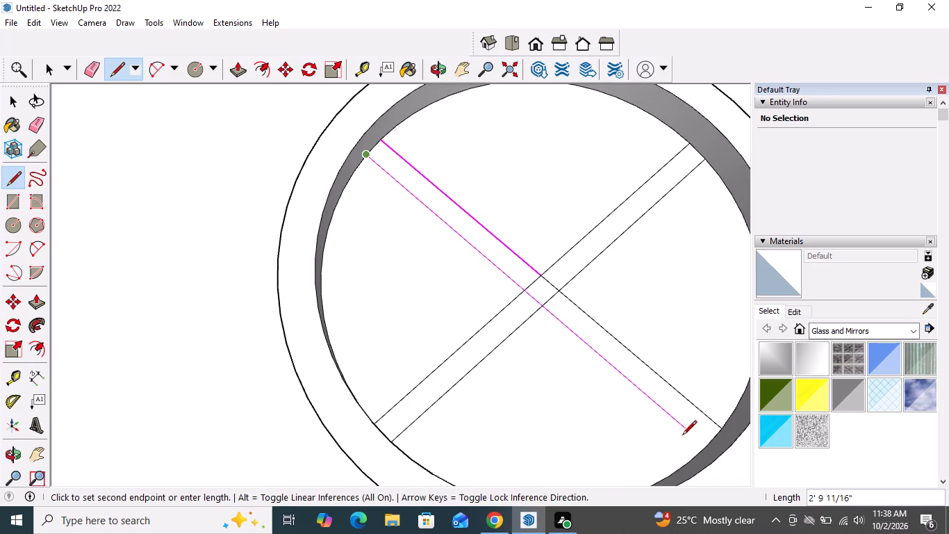
click(704, 449)
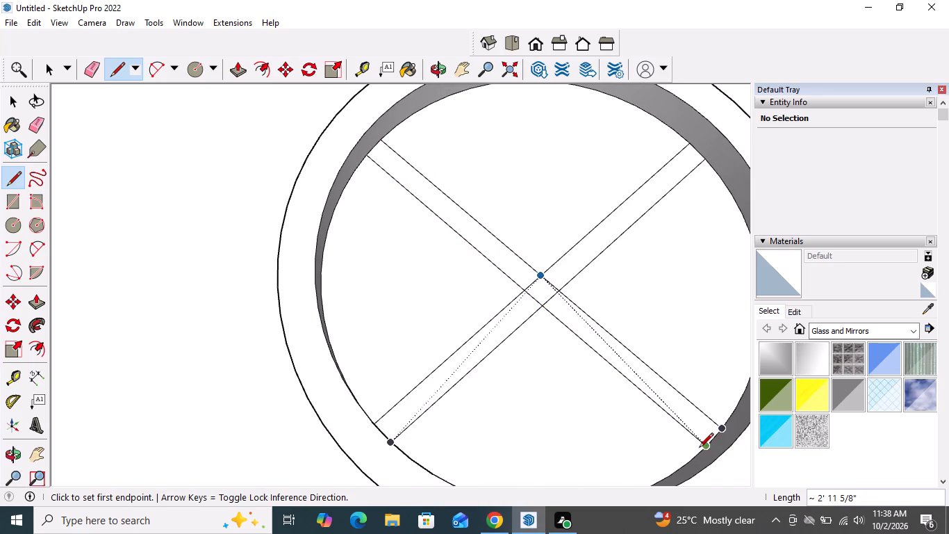
Draw a short line of about 1 7/8" across each of the four bar arms in the rear right burner, partway from the ring.
key(space)
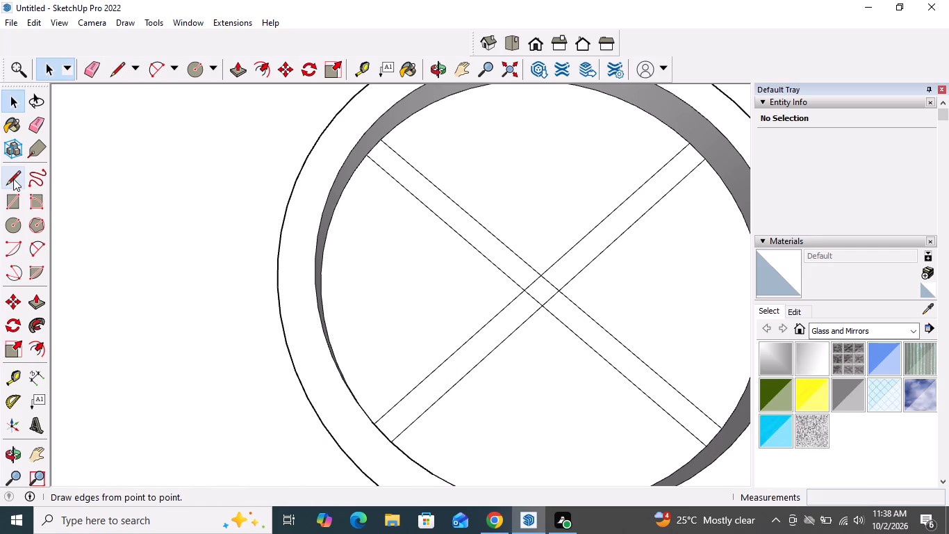
click(13, 179)
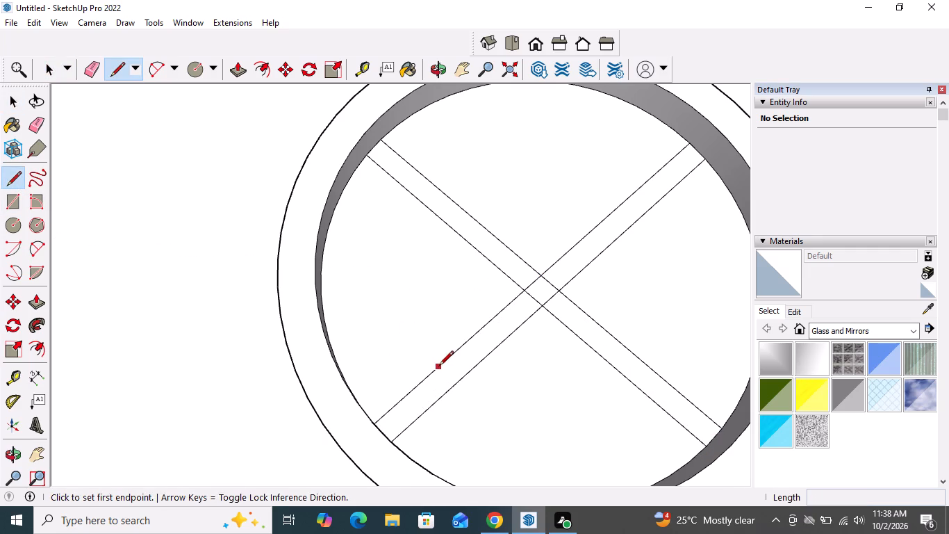
click(439, 366)
click(454, 386)
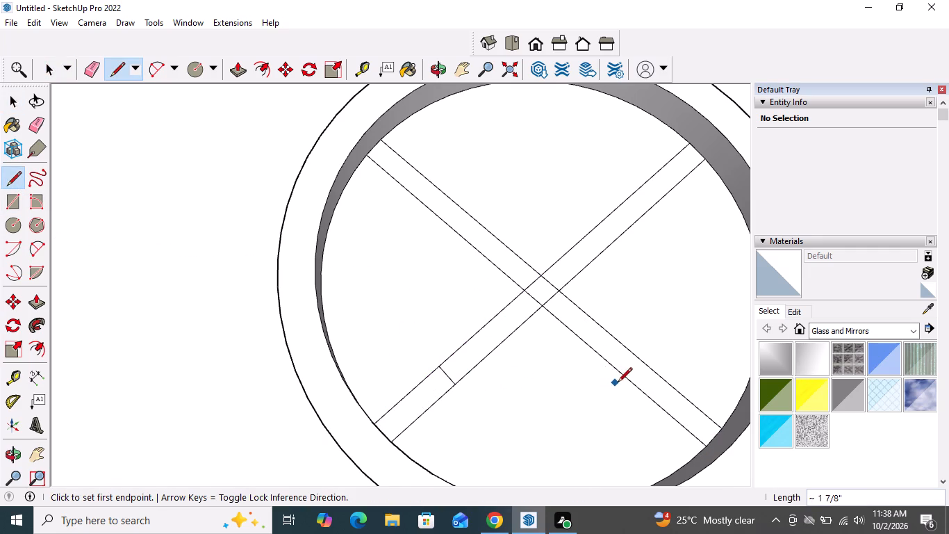
click(640, 391)
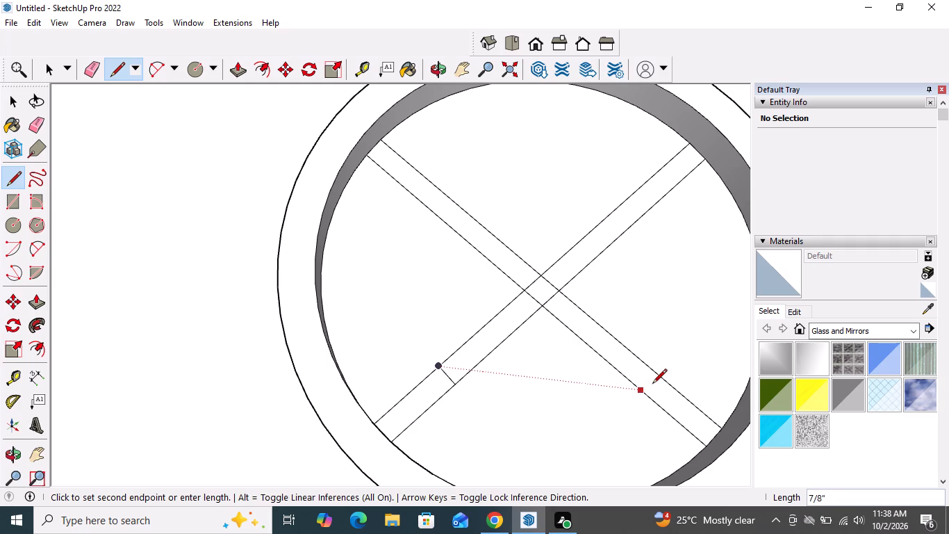
click(655, 372)
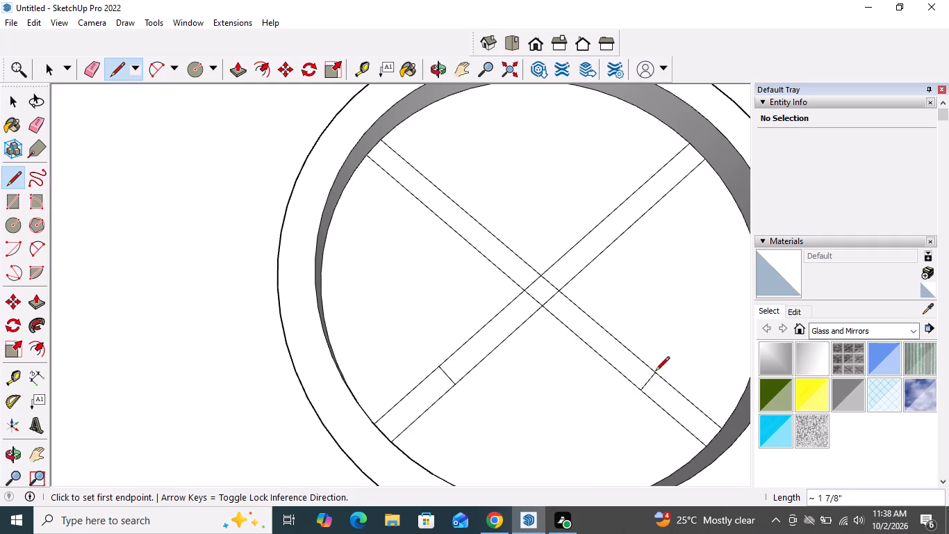
click(655, 202)
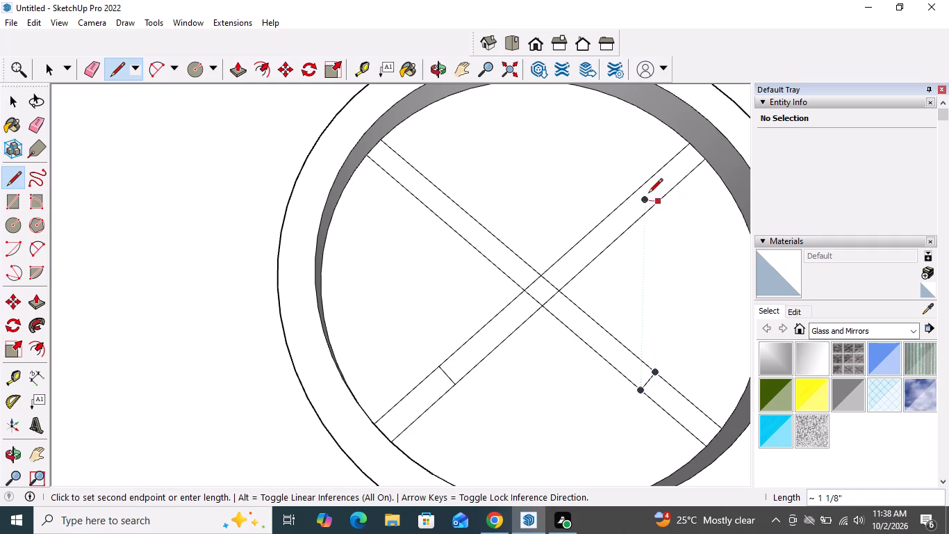
click(643, 187)
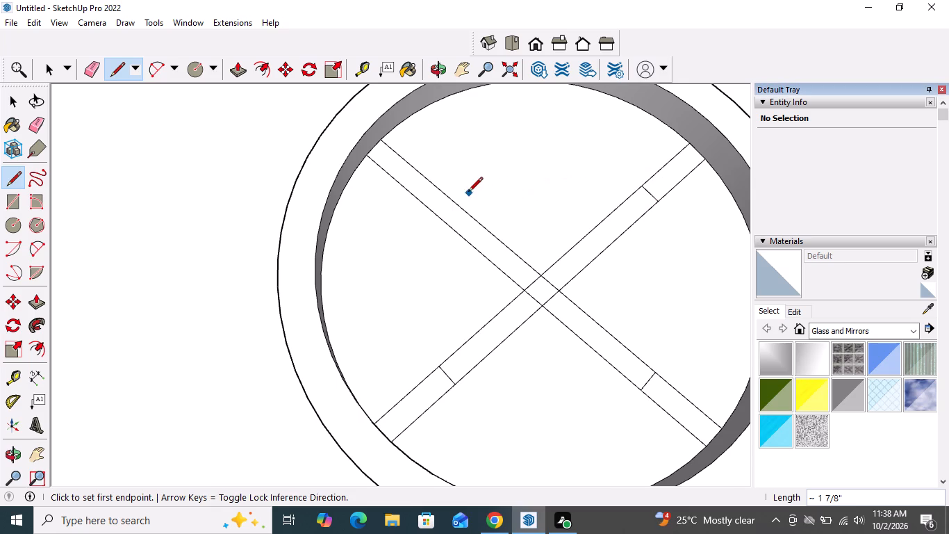
click(420, 177)
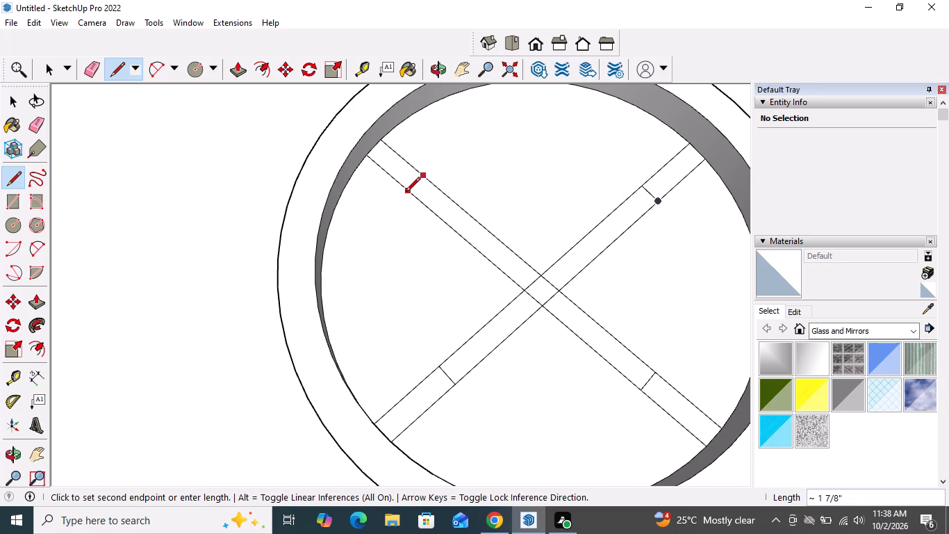
click(406, 193)
key(space)
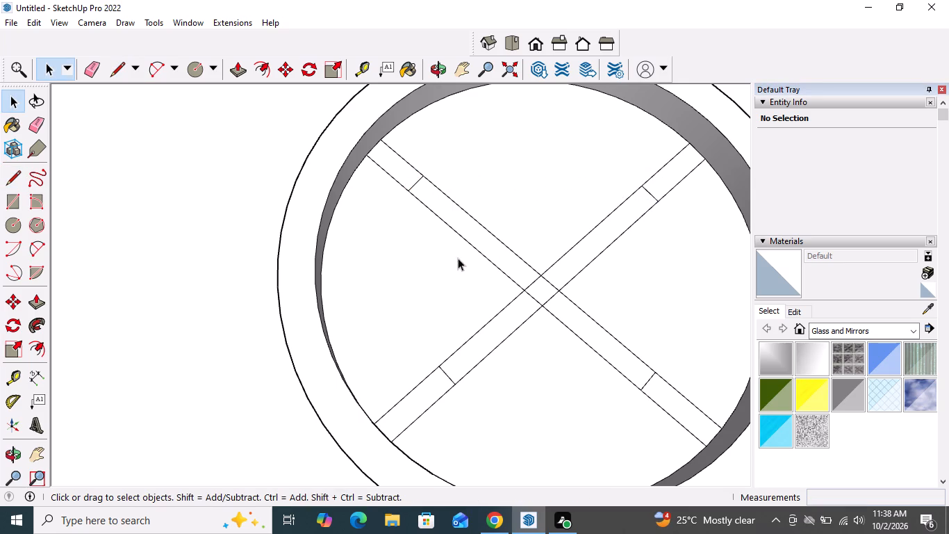
Erase the middle sections of both crossing bars and the small centre square, keeping four short arms at the rear right burner's ring.
click(29, 130)
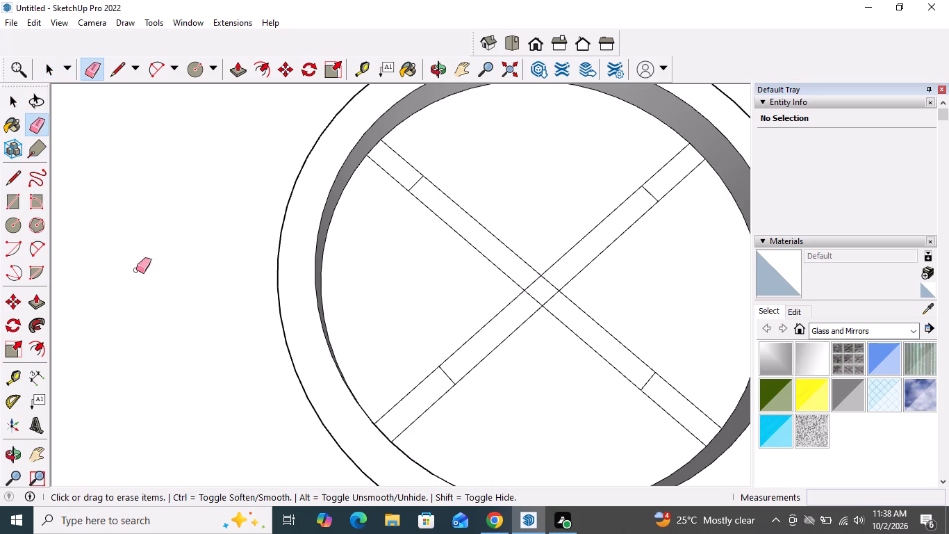
click(488, 355)
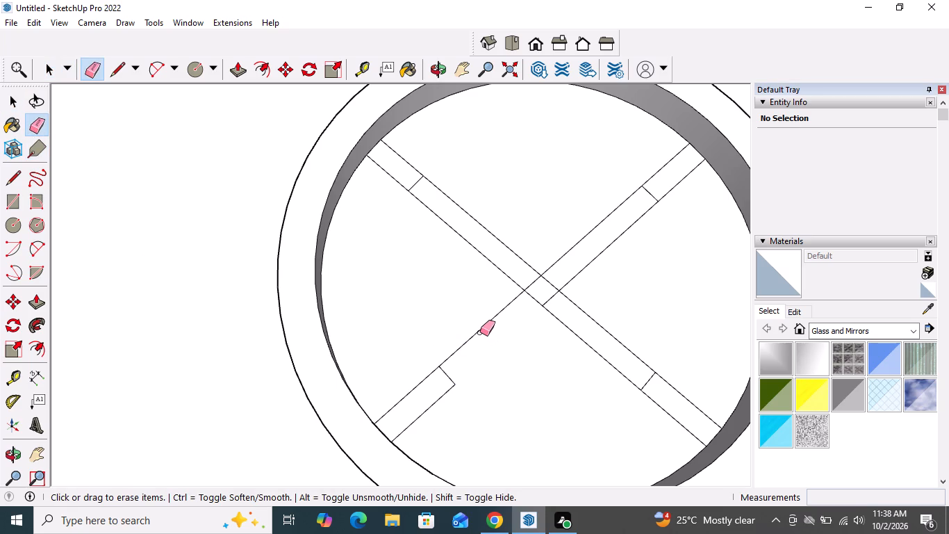
click(479, 330)
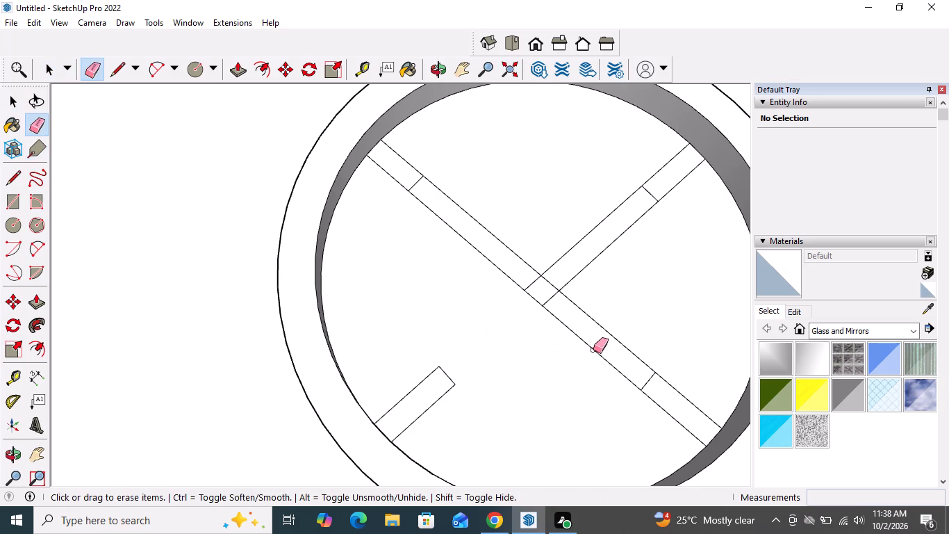
click(593, 350)
click(611, 334)
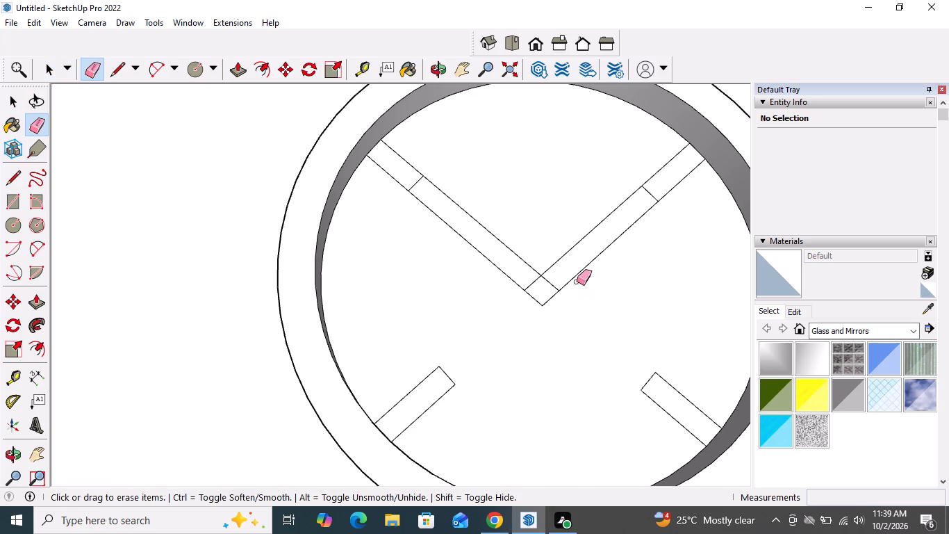
click(575, 279)
click(554, 266)
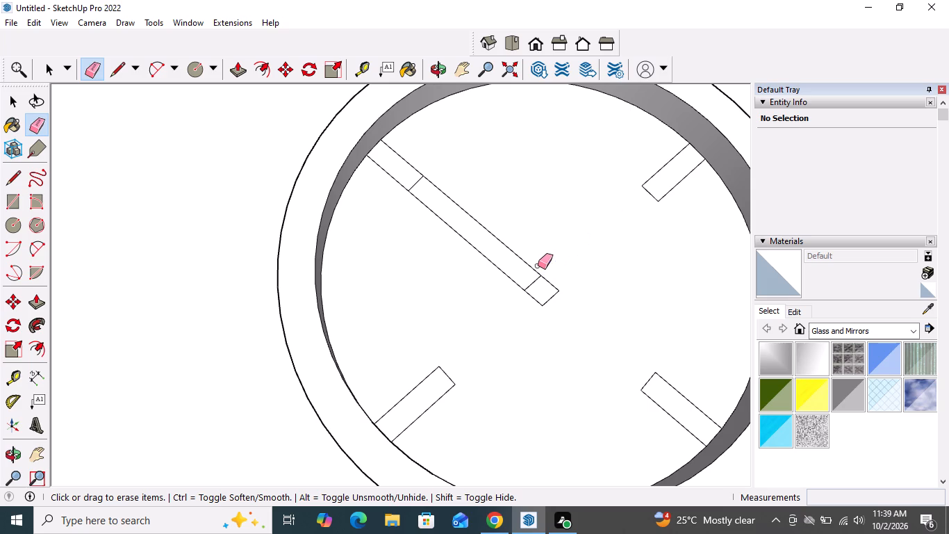
click(532, 266)
click(511, 280)
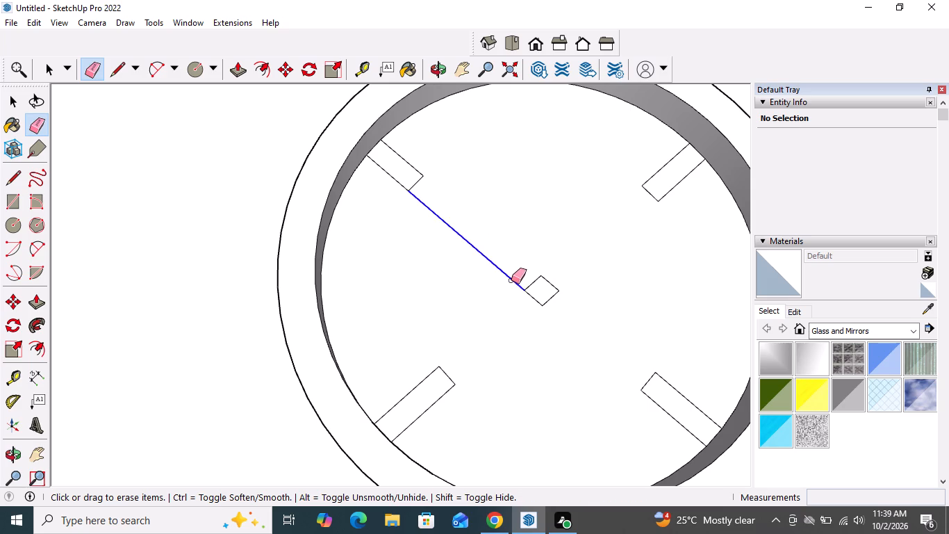
click(553, 296)
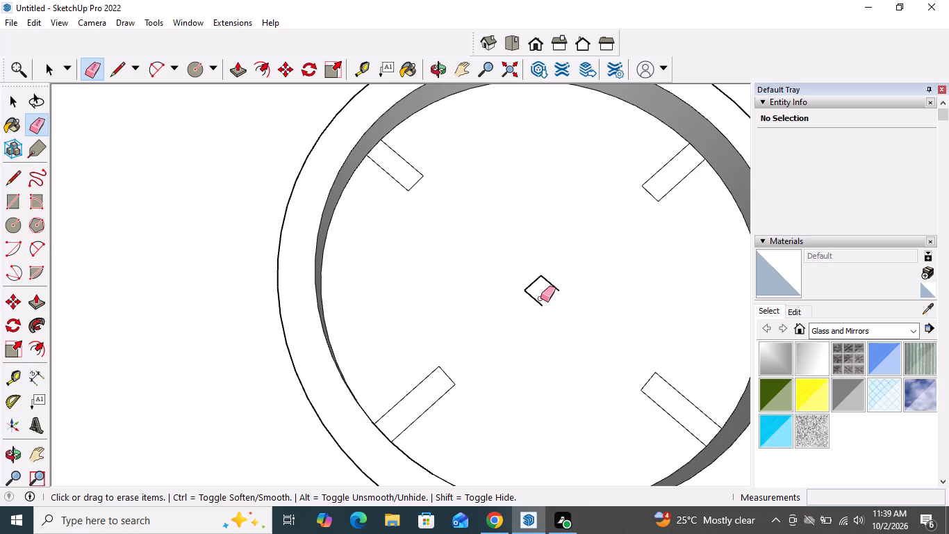
click(537, 298)
click(531, 285)
click(552, 286)
Push/Pull all four arm faces in the rear right burner upward by about 1 3/16".
scroll(559, 290, down, 9)
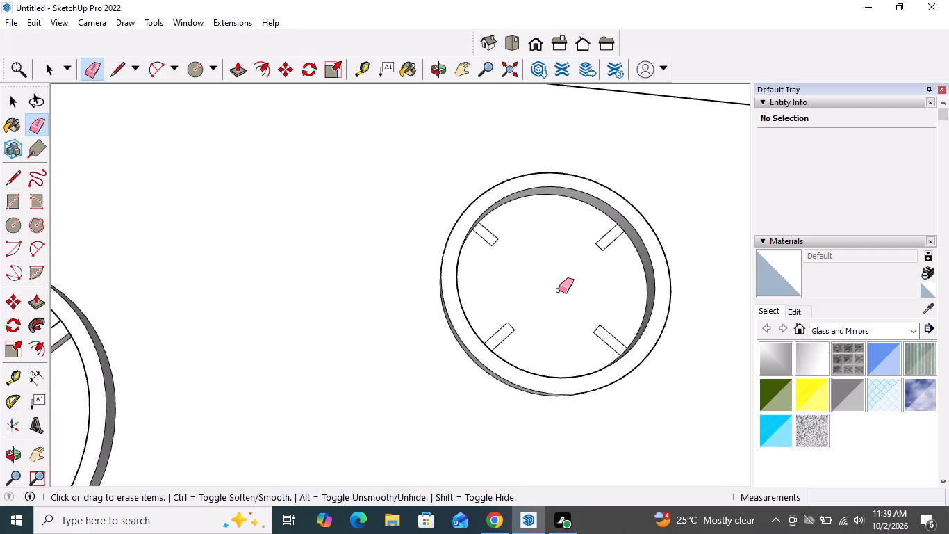
click(38, 303)
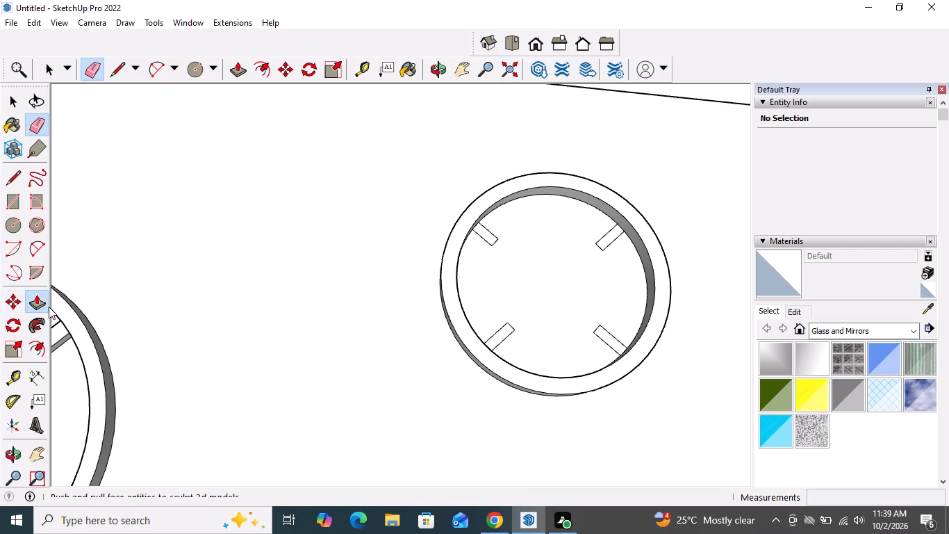
scroll(579, 270, up, 9)
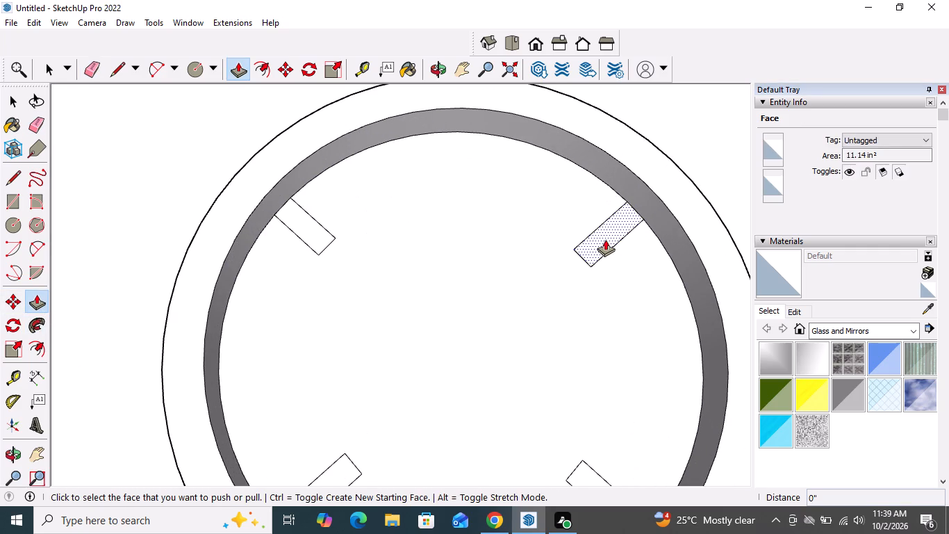
click(605, 238)
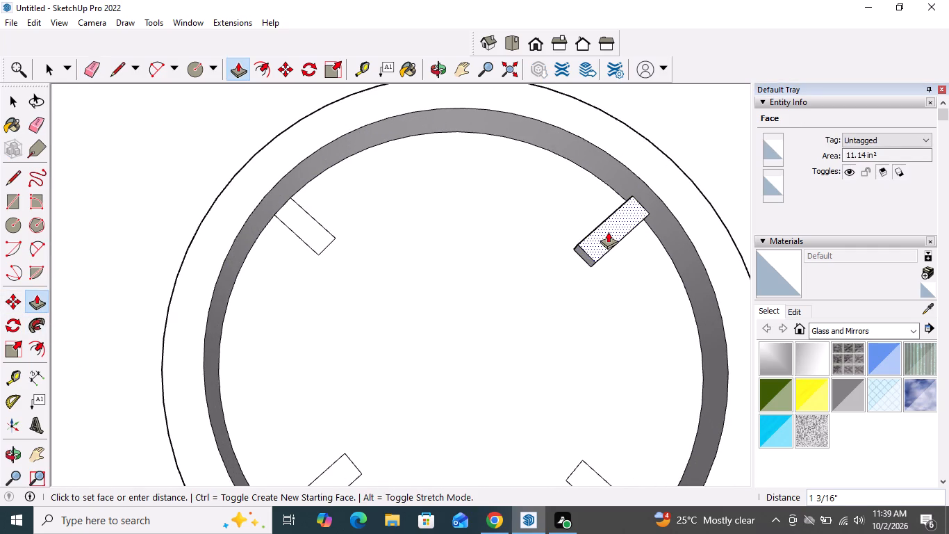
click(608, 231)
double_click(315, 227)
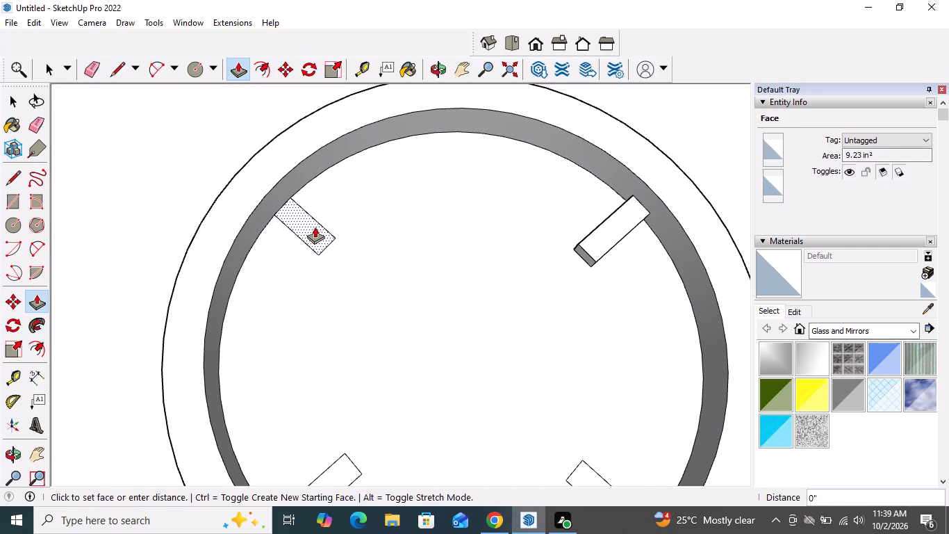
scroll(355, 207, down, 8)
scroll(345, 300, up, 7)
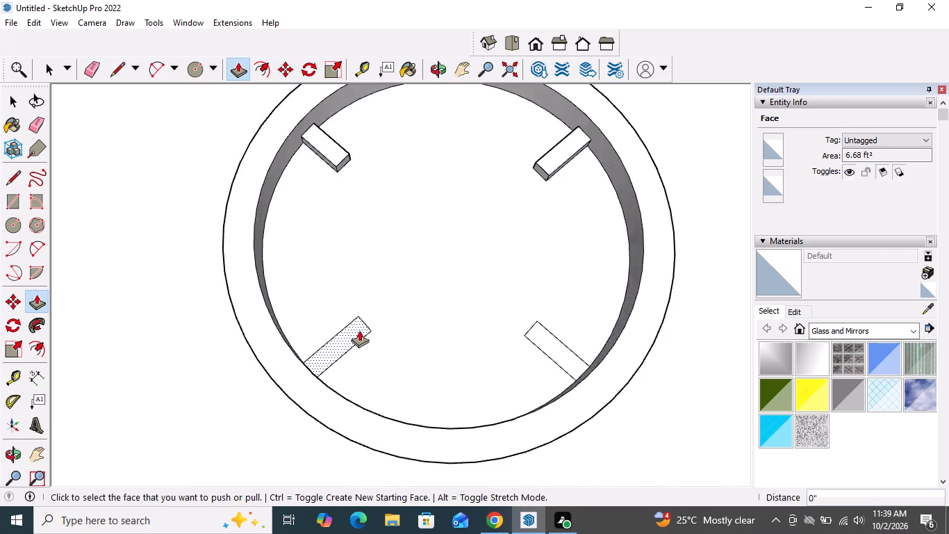
scroll(359, 330, up, 2)
double_click(343, 331)
double_click(650, 350)
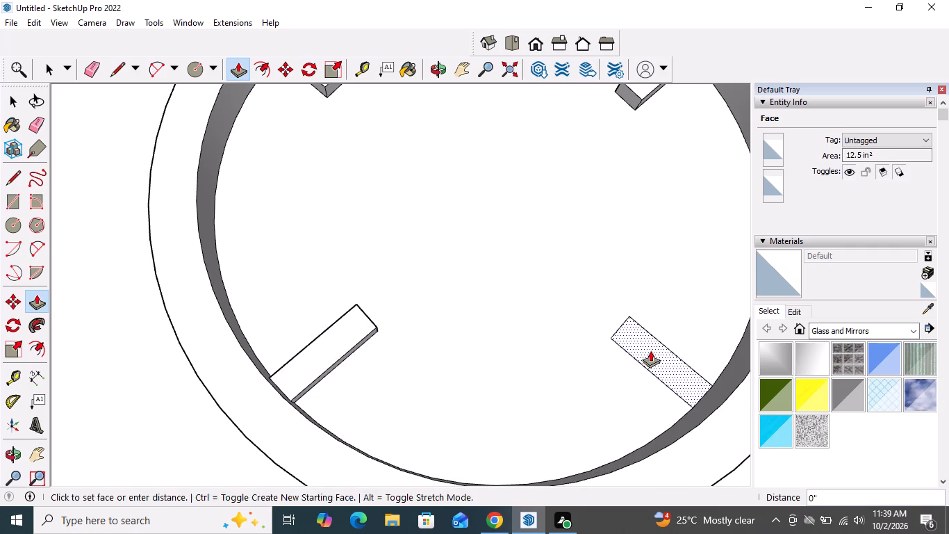
scroll(569, 320, down, 20)
scroll(569, 320, down, 4)
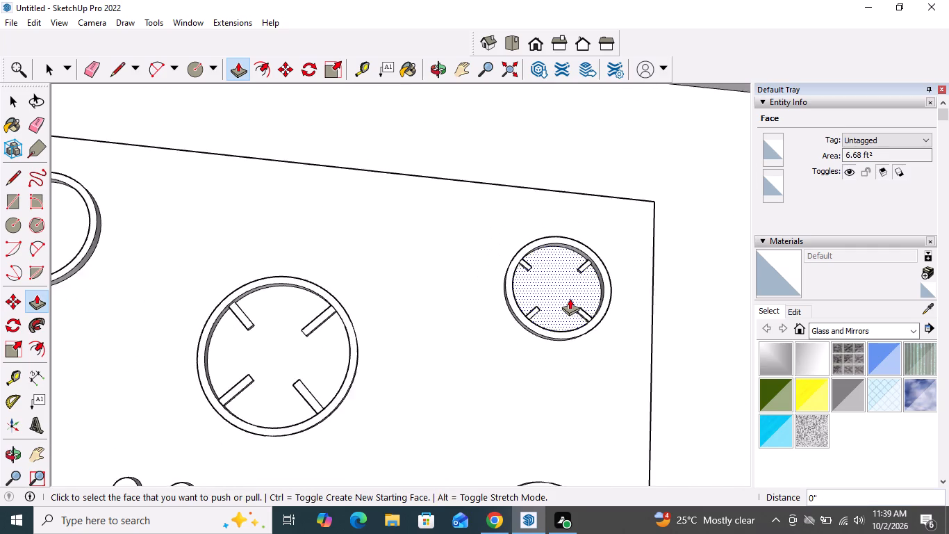
scroll(570, 298, down, 3)
key(space)
Draw a diagonal line of about 3' 7" across the inside of the cooktop's rear left burner ring, through its centre.
scroll(458, 331, down, 3)
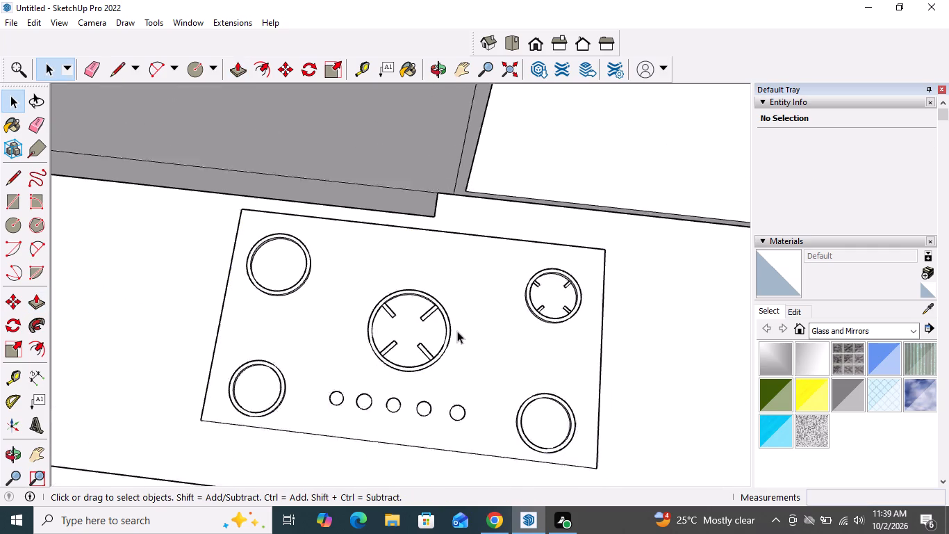
scroll(457, 331, down, 2)
scroll(328, 303, up, 14)
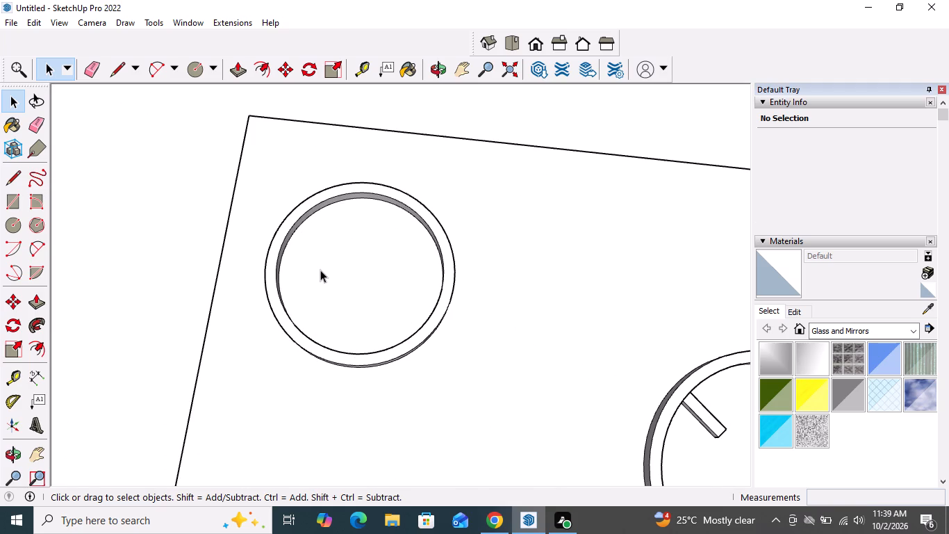
scroll(320, 270, up, 2)
middle_drag(320, 270, 327, 284)
scroll(327, 284, up, 3)
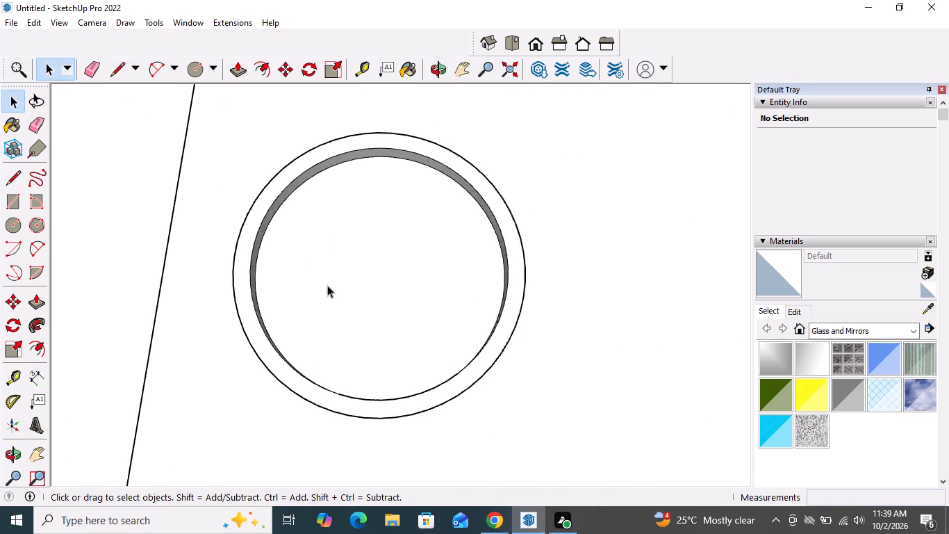
scroll(327, 285, up, 2)
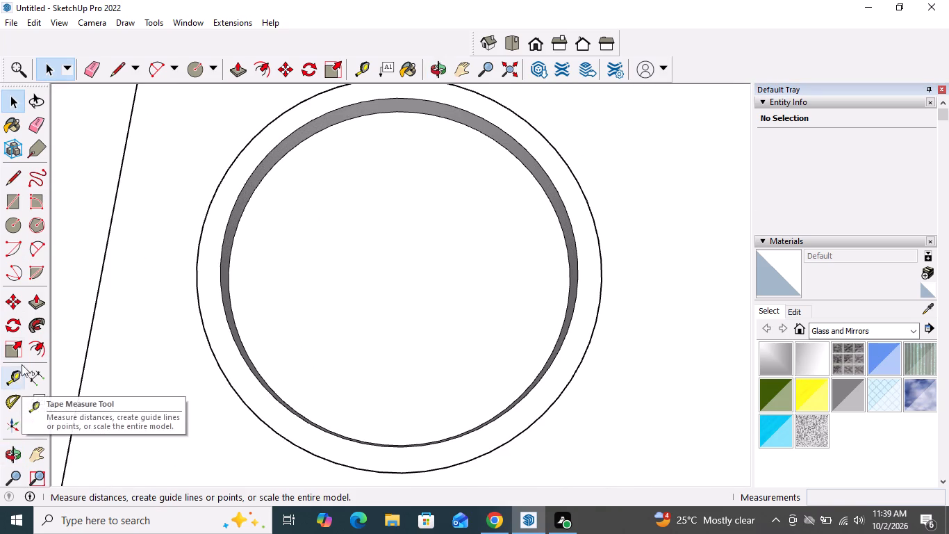
click(13, 171)
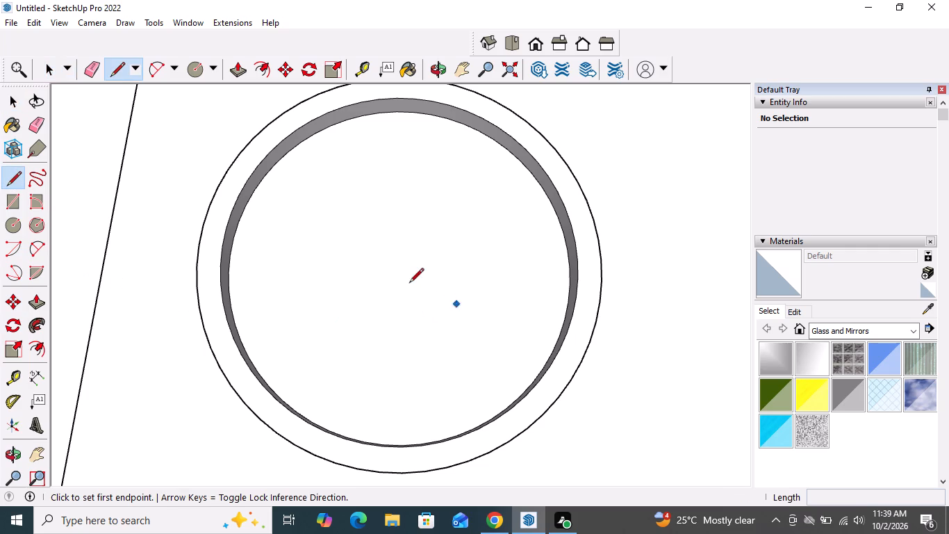
drag(531, 172, 513, 191)
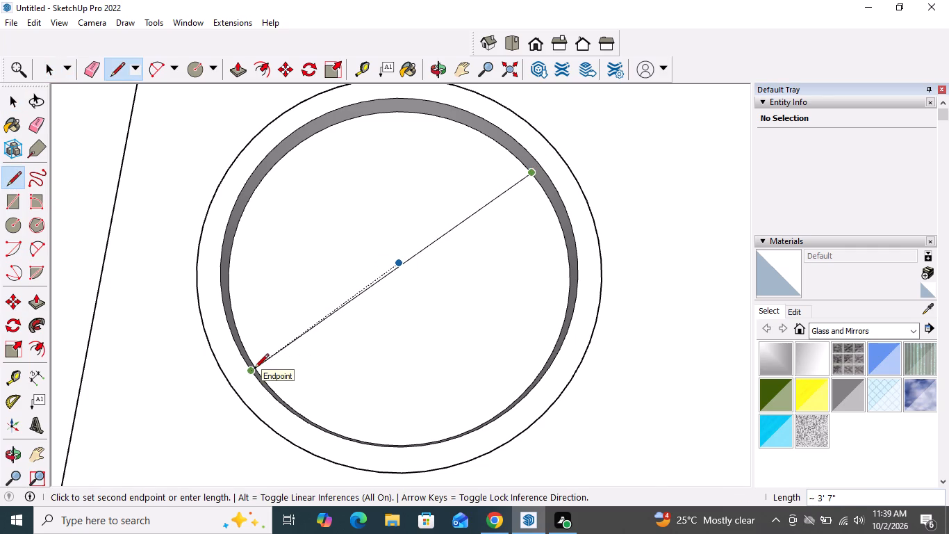
scroll(254, 368, up, 9)
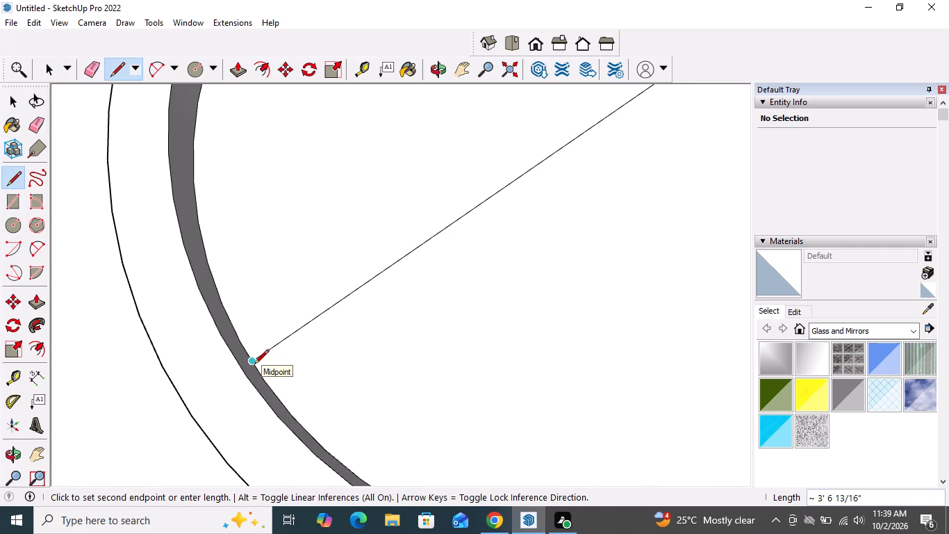
click(254, 365)
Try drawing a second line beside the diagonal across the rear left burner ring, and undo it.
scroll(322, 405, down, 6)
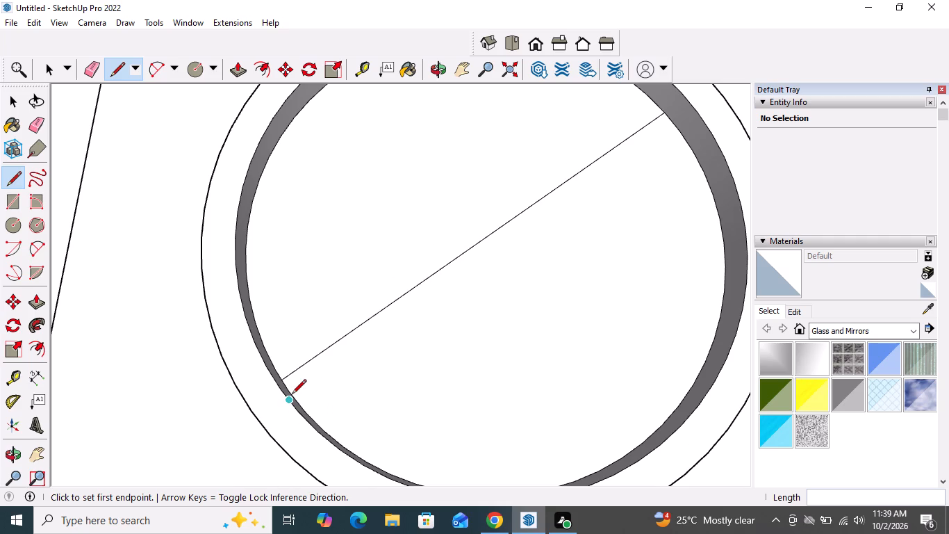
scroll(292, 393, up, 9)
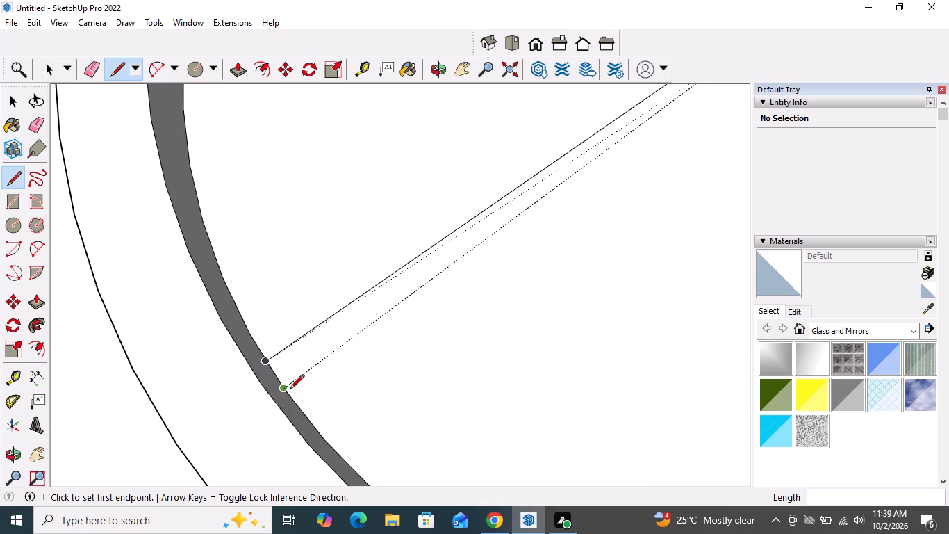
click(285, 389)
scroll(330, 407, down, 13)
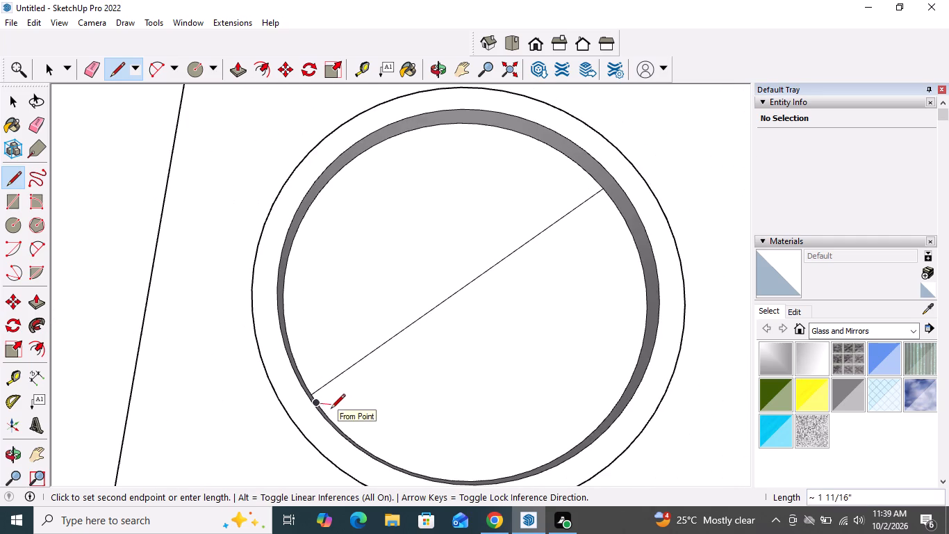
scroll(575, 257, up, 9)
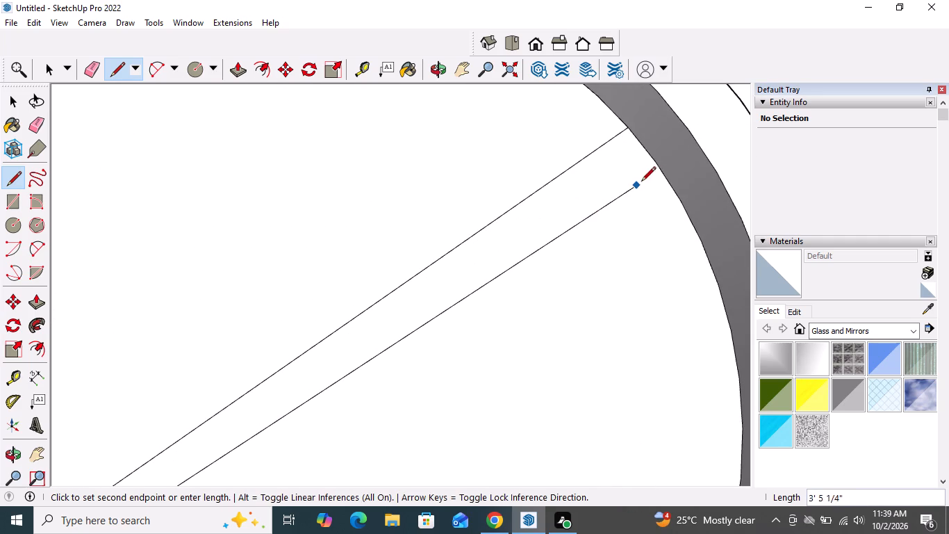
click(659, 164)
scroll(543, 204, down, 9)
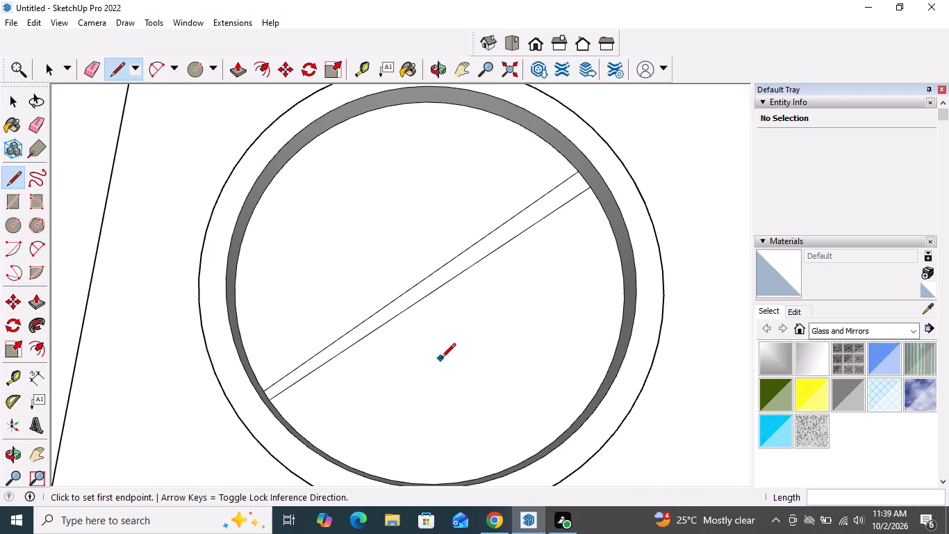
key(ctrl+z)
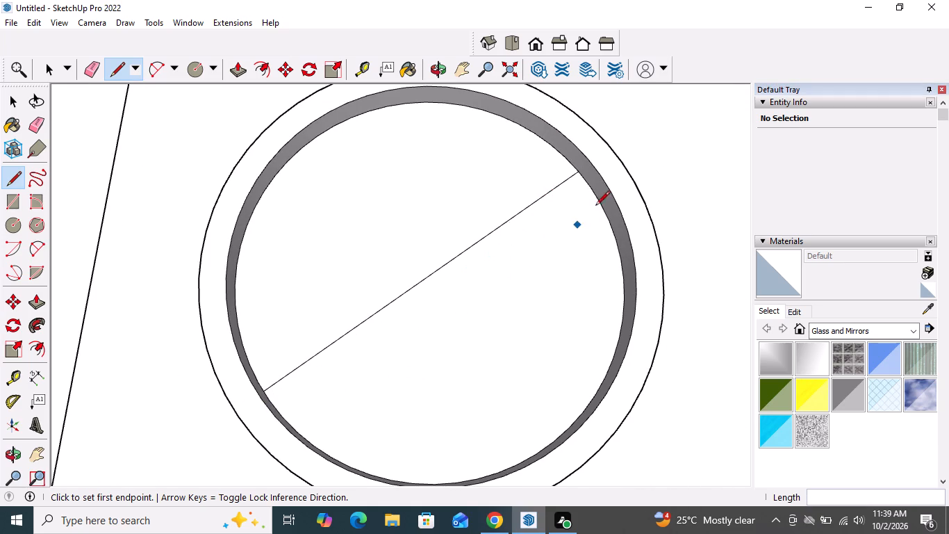
Draw a line of about 3' 6" alongside the diagonal in the rear left burner, forming a narrow bar.
click(588, 186)
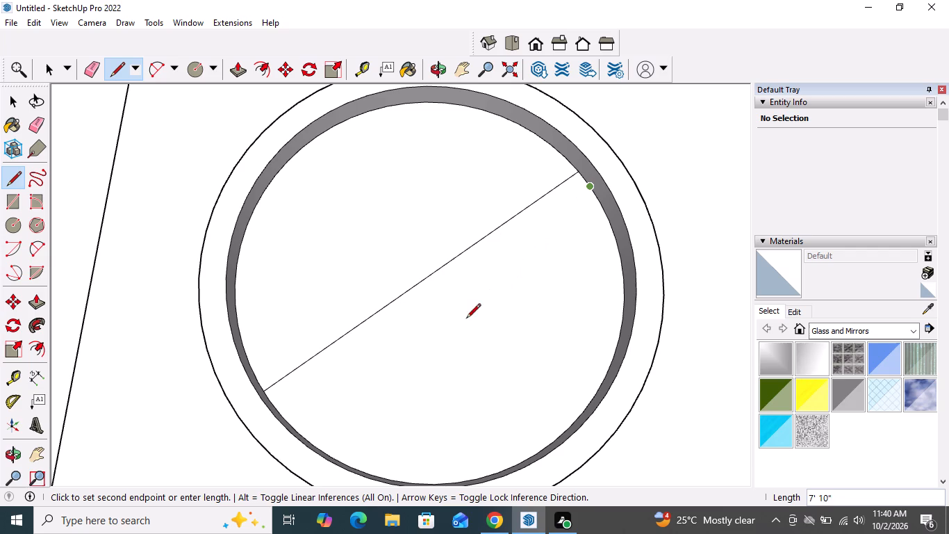
scroll(279, 410, up, 10)
click(277, 406)
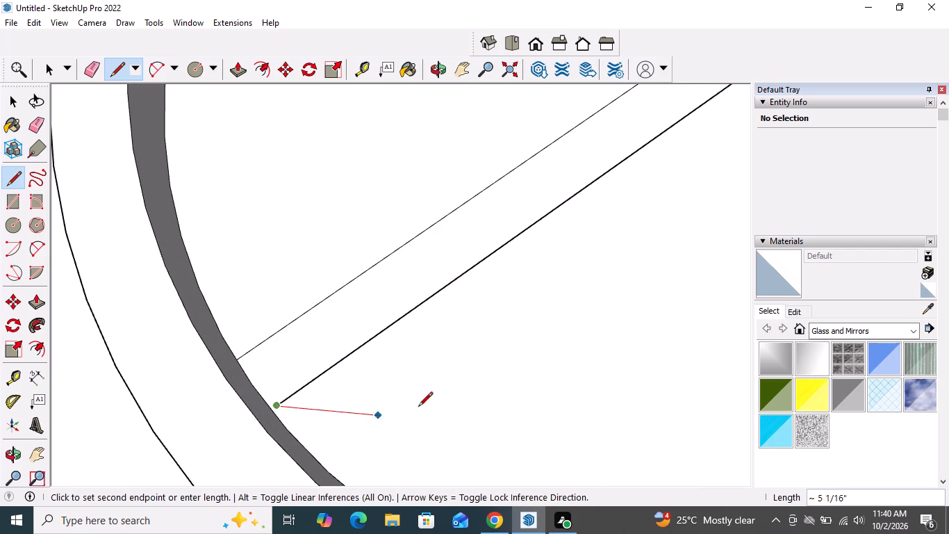
scroll(381, 394, down, 11)
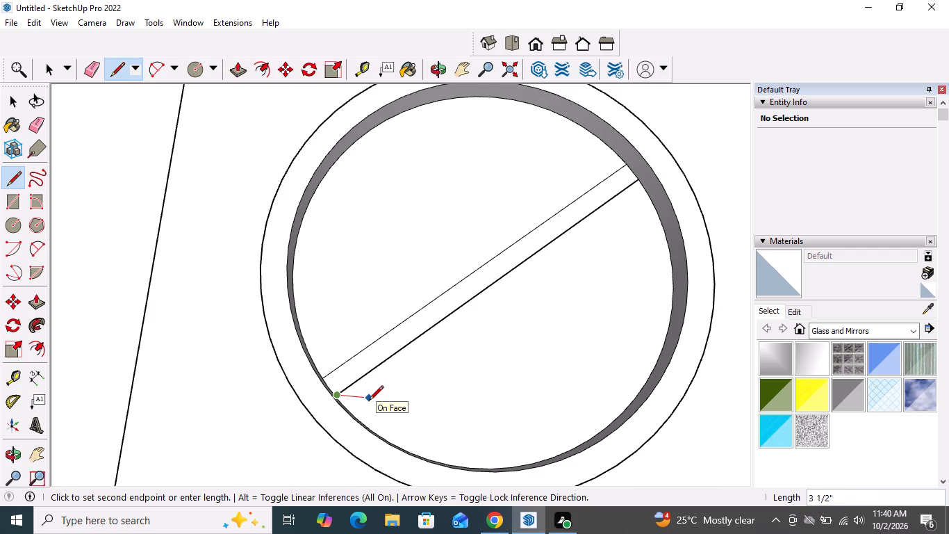
key(space)
Join the loose end of the bar's second line to the ring's inner edge with a line of about 1/4".
scroll(345, 384, up, 8)
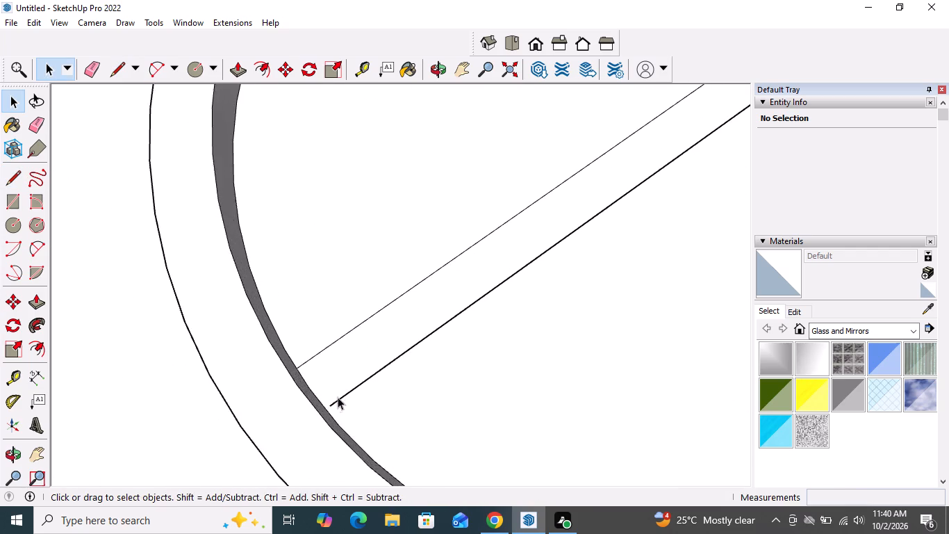
scroll(334, 401, up, 15)
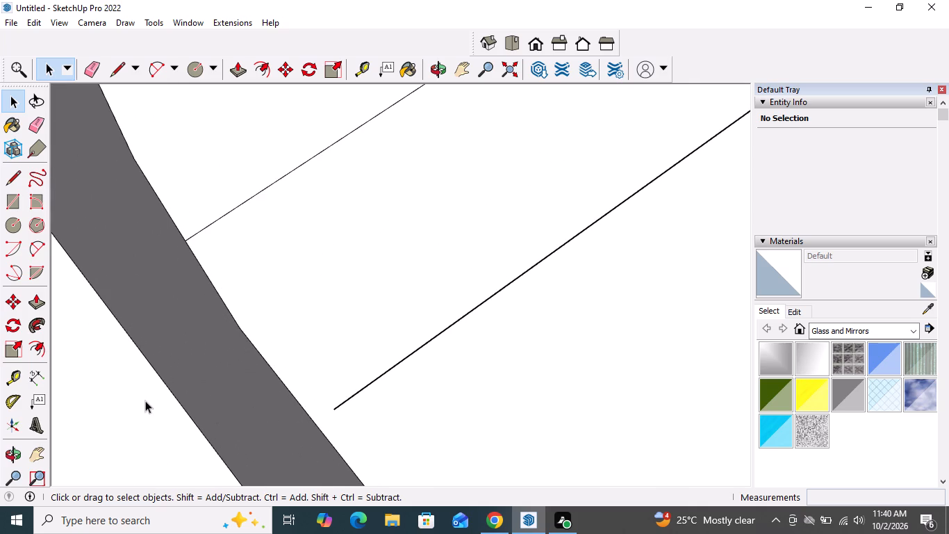
click(15, 175)
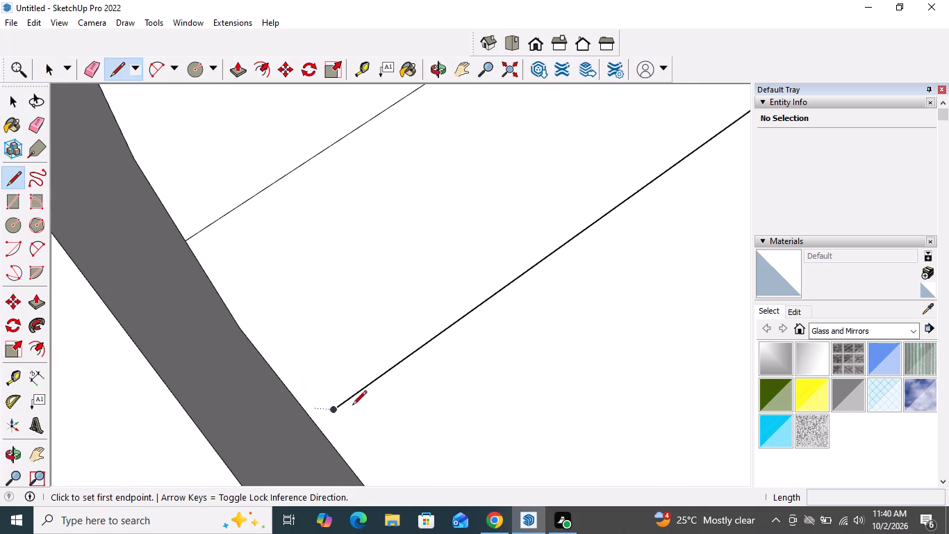
click(336, 412)
click(313, 429)
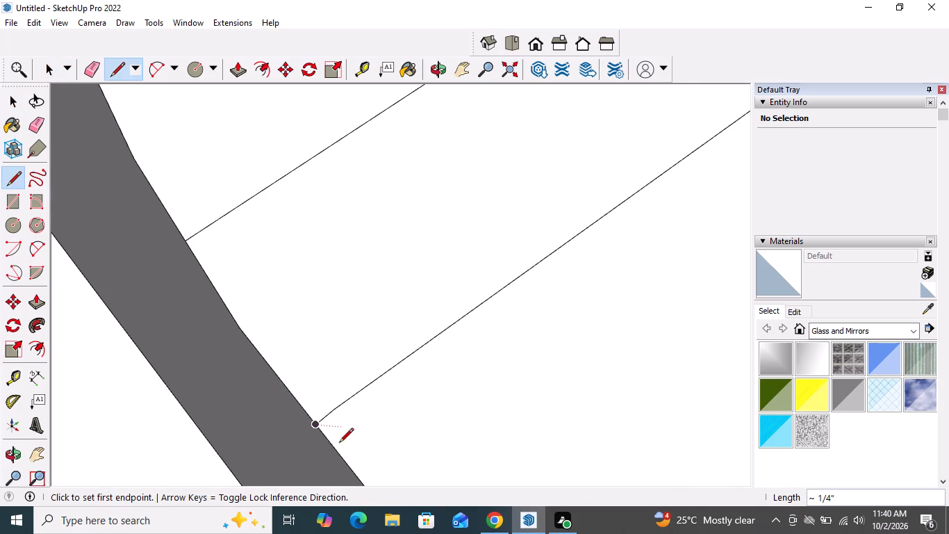
scroll(339, 444, down, 4)
key(space)
scroll(277, 409, down, 7)
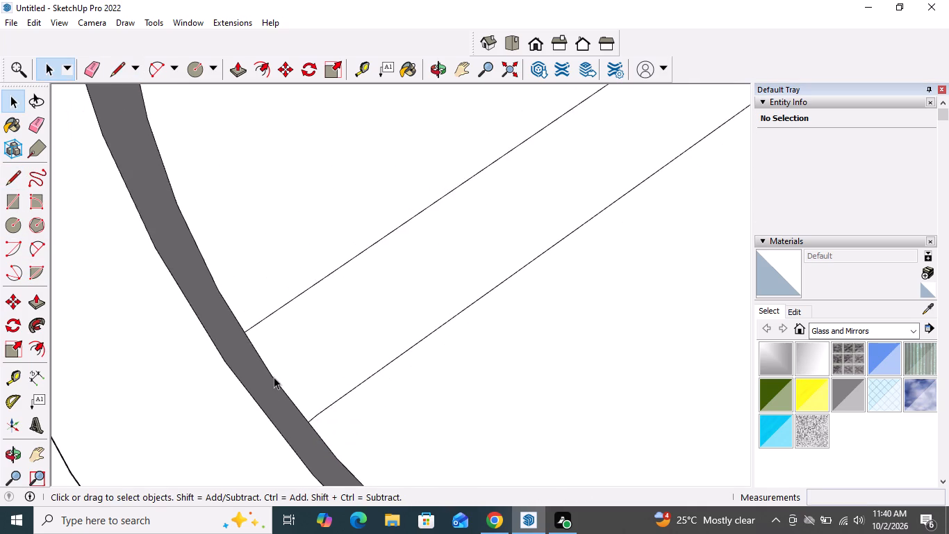
scroll(274, 377, down, 8)
scroll(267, 438, down, 9)
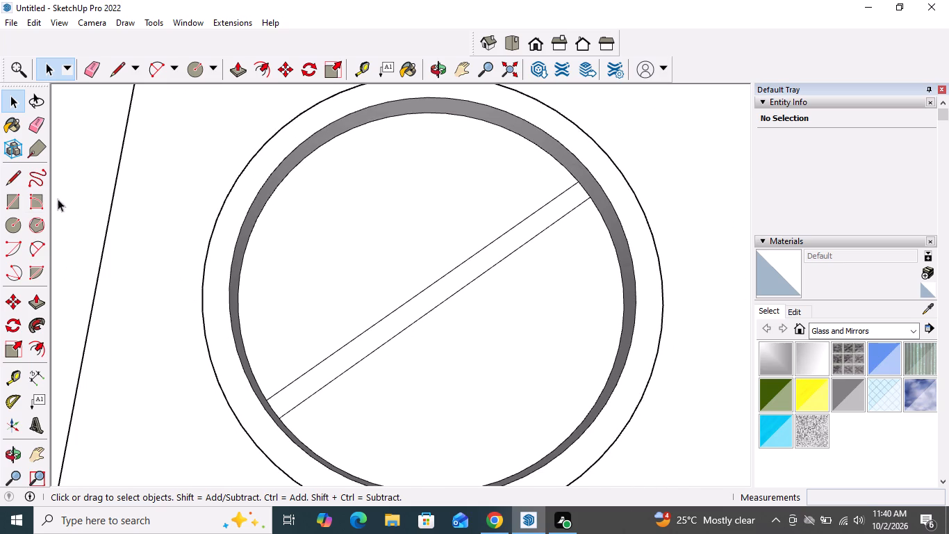
Draw a crossing diagonal of about 3' 7" inside the rear left burner ring, roughly perpendicular to the bar.
click(18, 174)
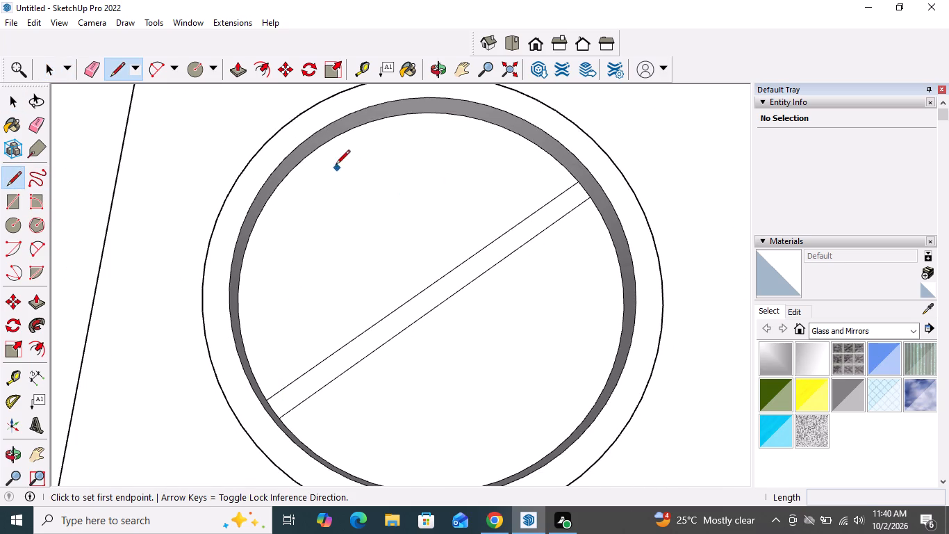
click(303, 158)
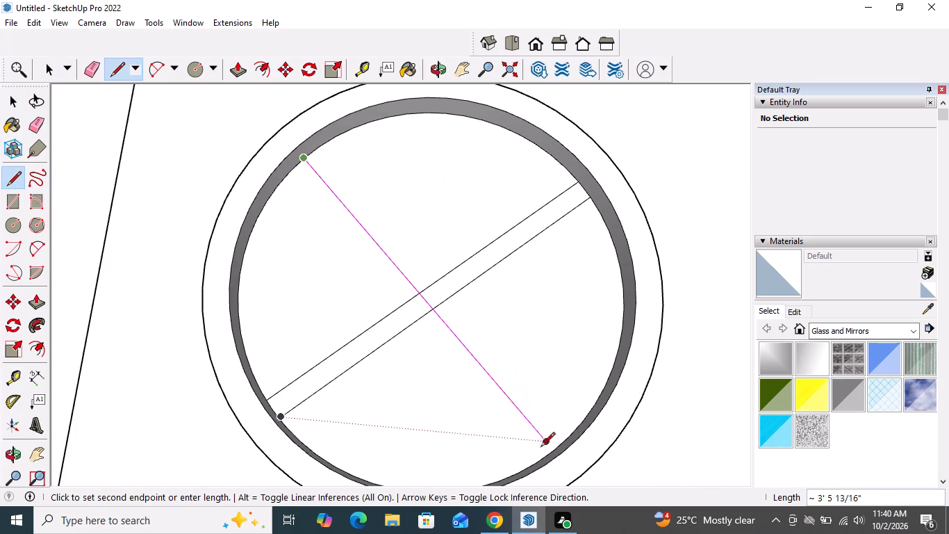
scroll(555, 447, up, 5)
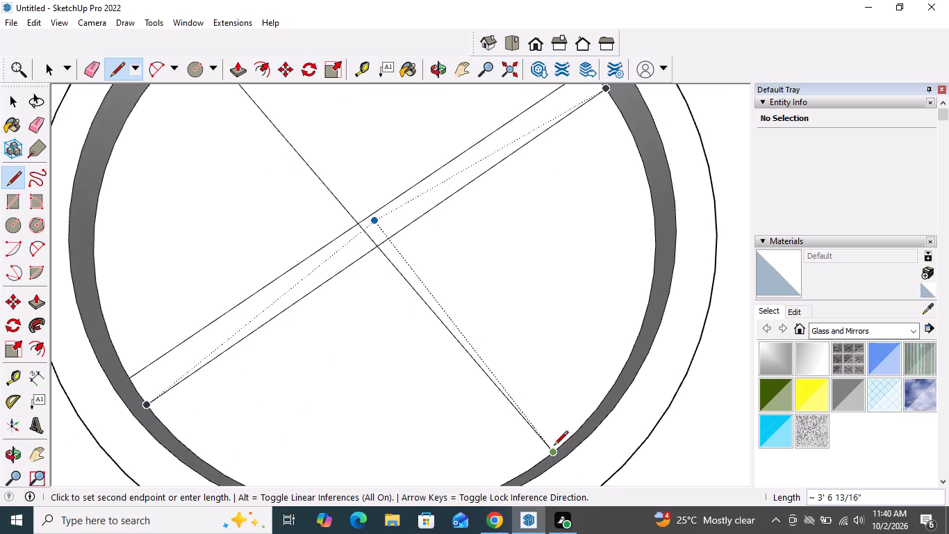
scroll(554, 446, up, 4)
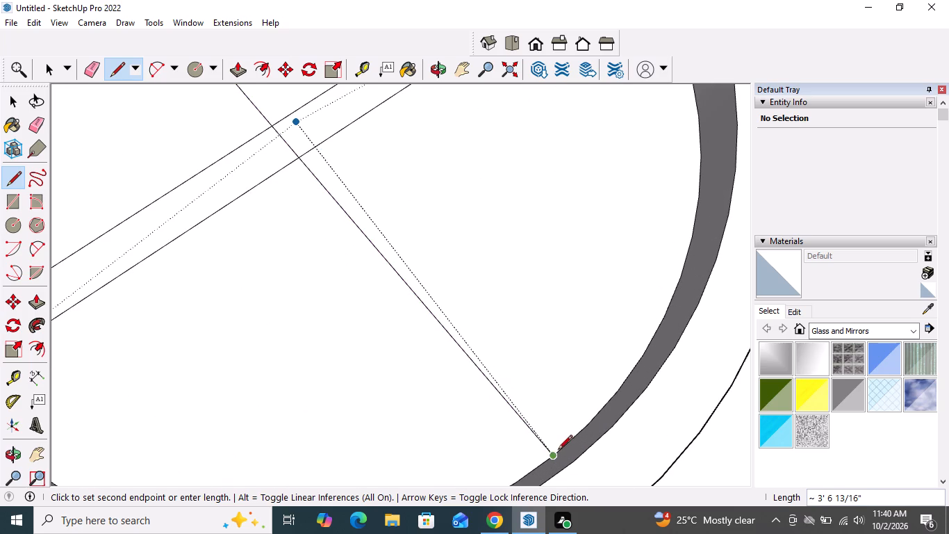
click(552, 455)
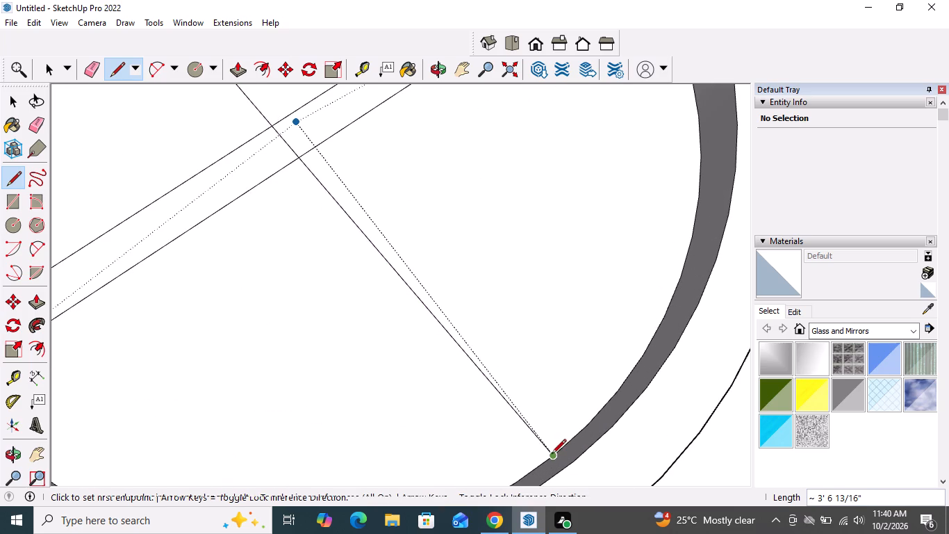
scroll(564, 428, down, 10)
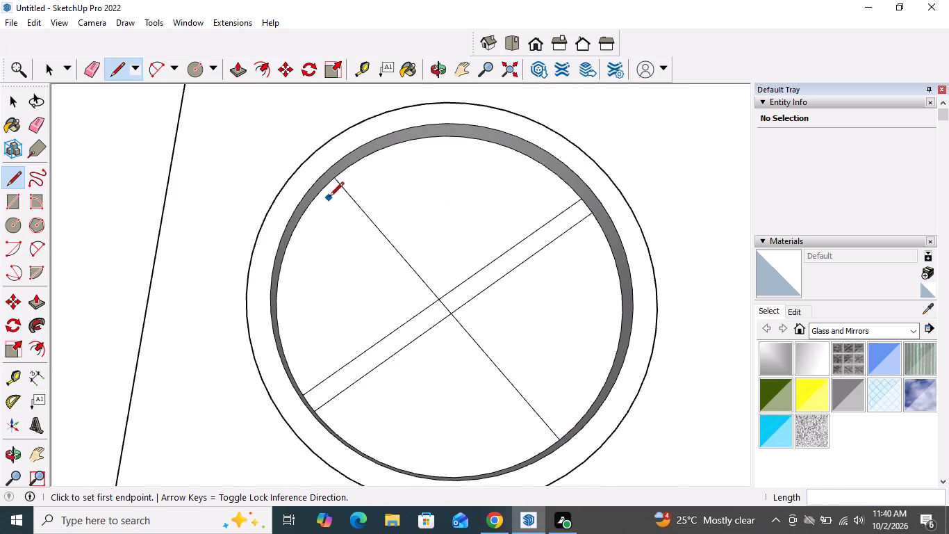
Draw a line of about 3' 6 5/16" alongside the crossing diagonal to form the second bar in the rear left burner.
click(320, 192)
scroll(440, 379, up, 5)
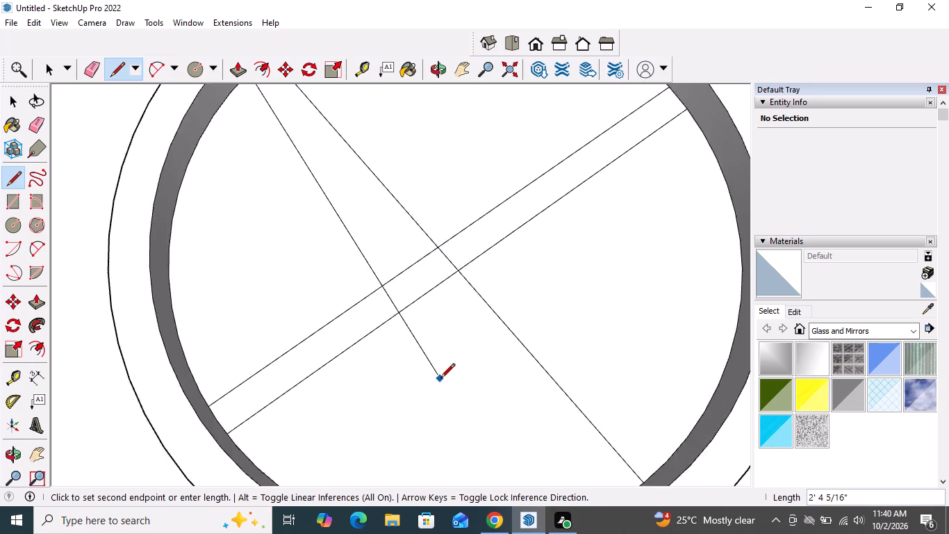
scroll(440, 379, up, 3)
scroll(460, 381, down, 8)
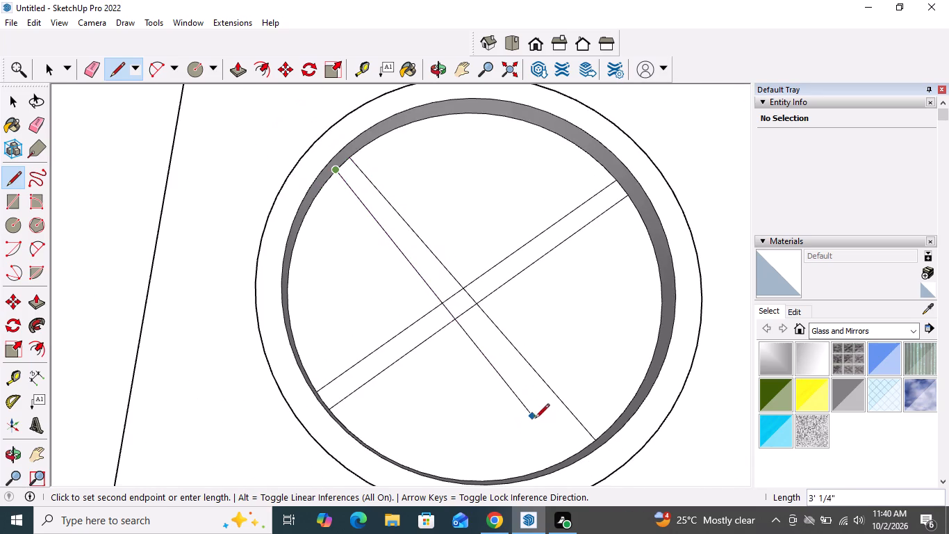
scroll(547, 429, up, 8)
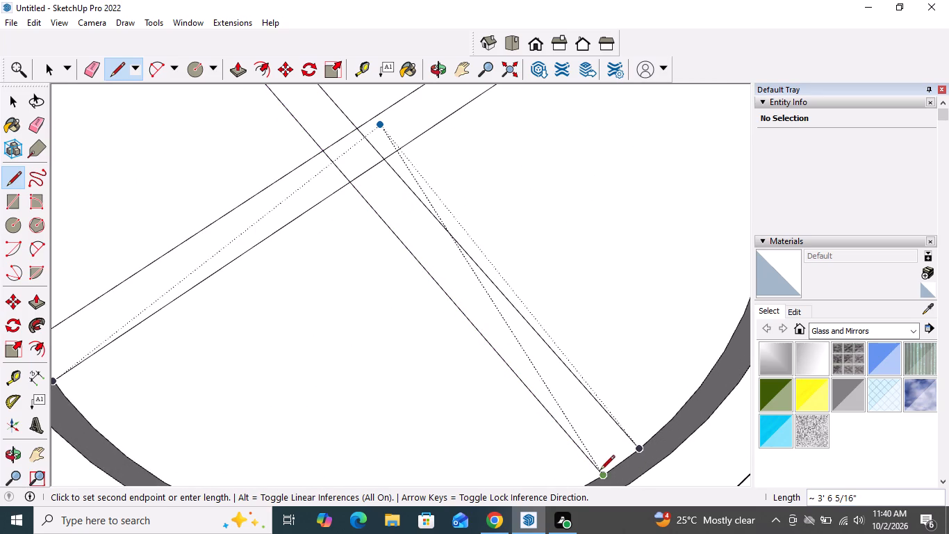
click(604, 474)
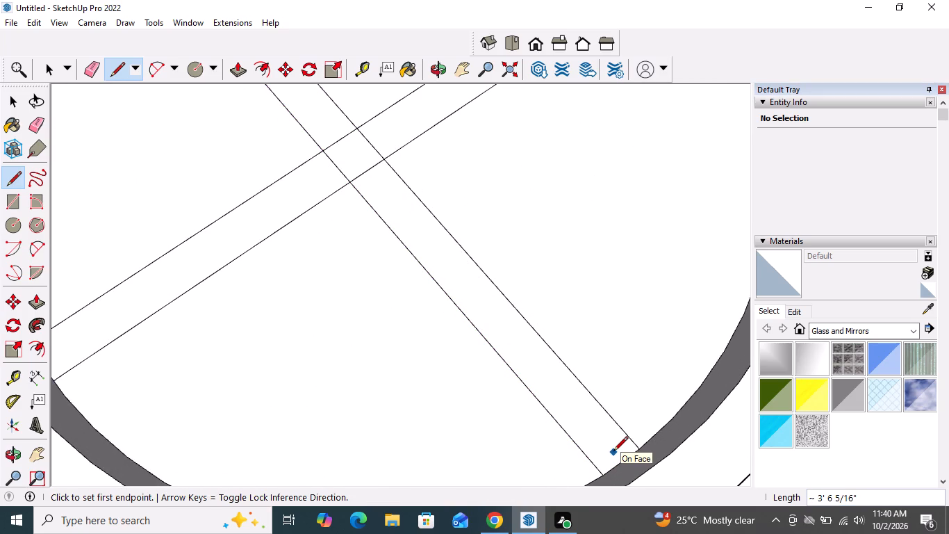
key(space)
scroll(613, 451, down, 9)
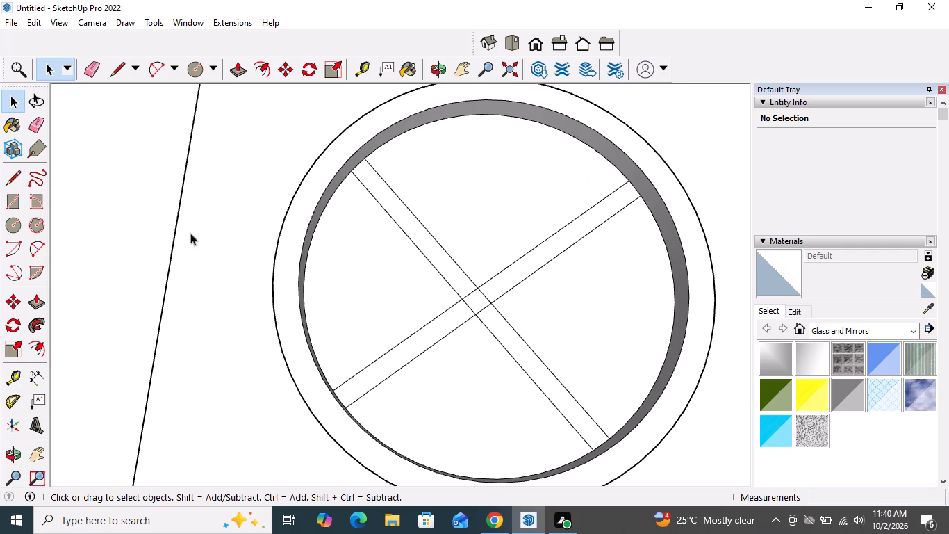
Draw a short line of about 2 1/4" across each of the four bar arms in the rear left burner, partway from the ring.
click(14, 175)
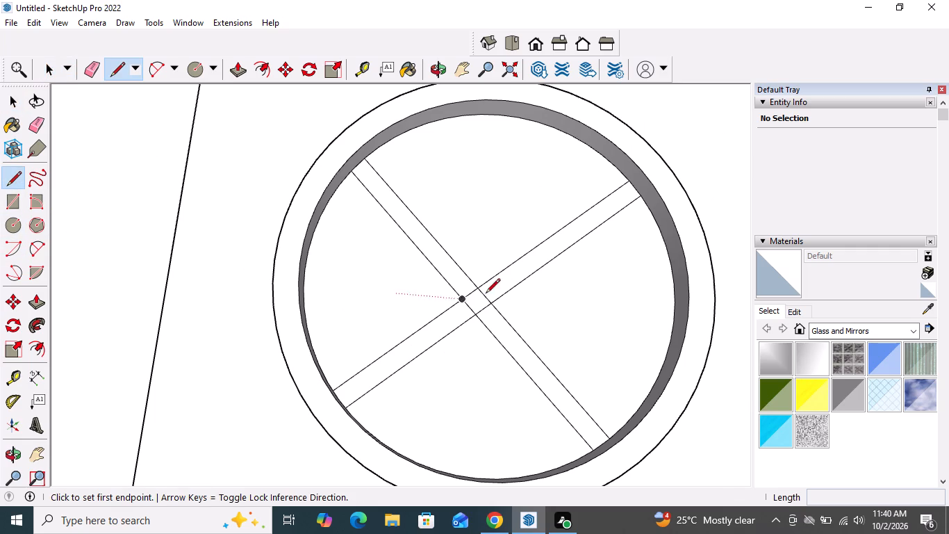
click(397, 219)
click(408, 211)
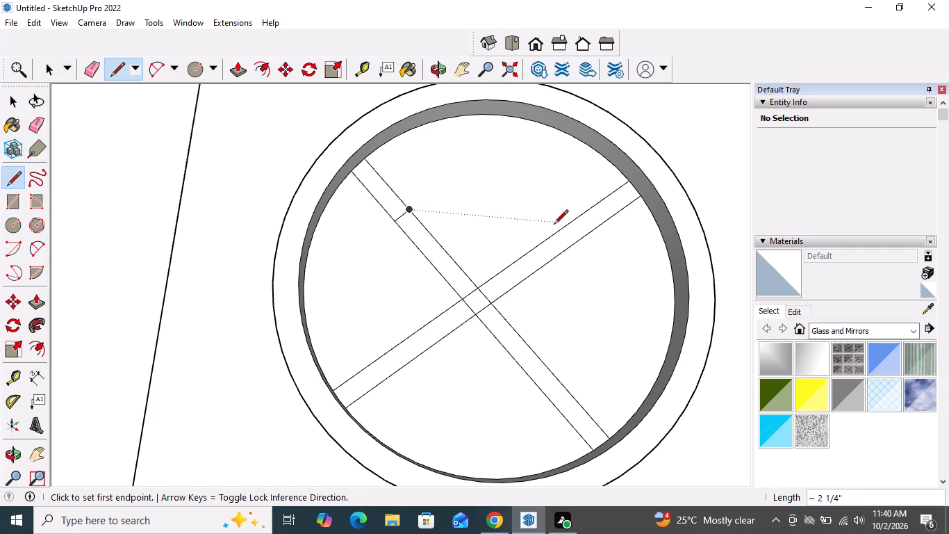
click(568, 225)
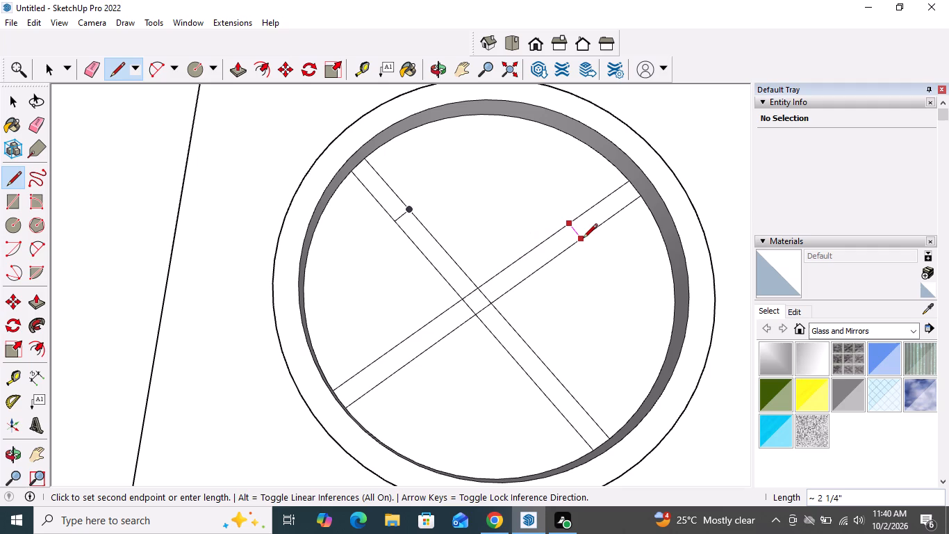
click(581, 242)
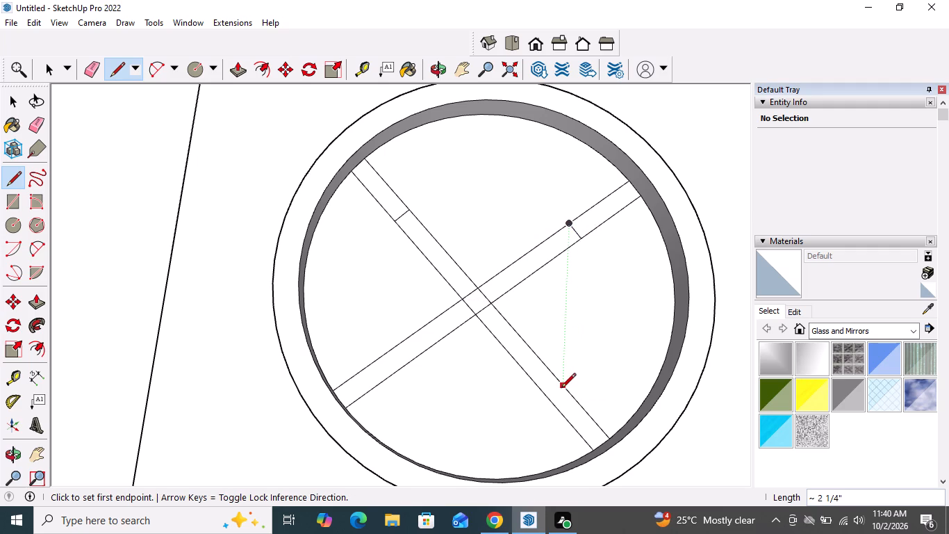
click(577, 399)
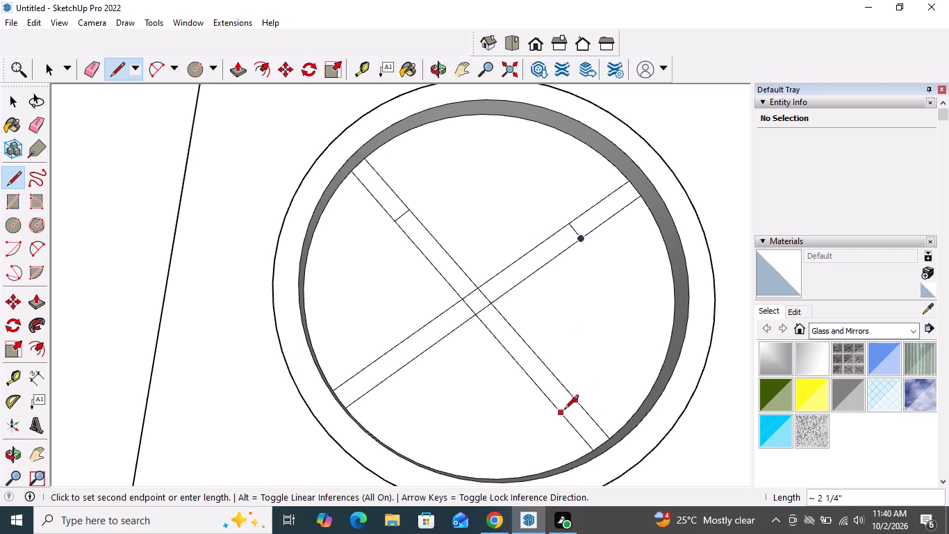
click(561, 412)
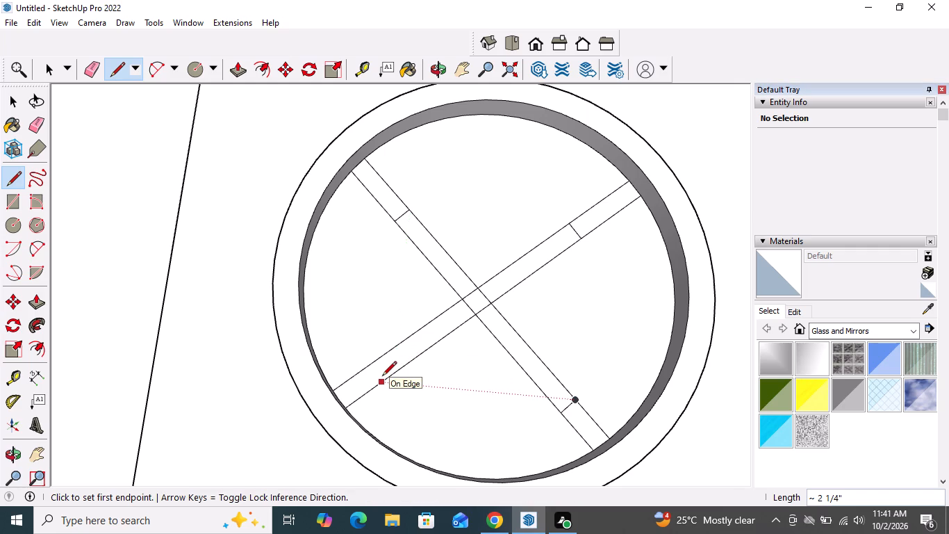
click(381, 378)
click(370, 367)
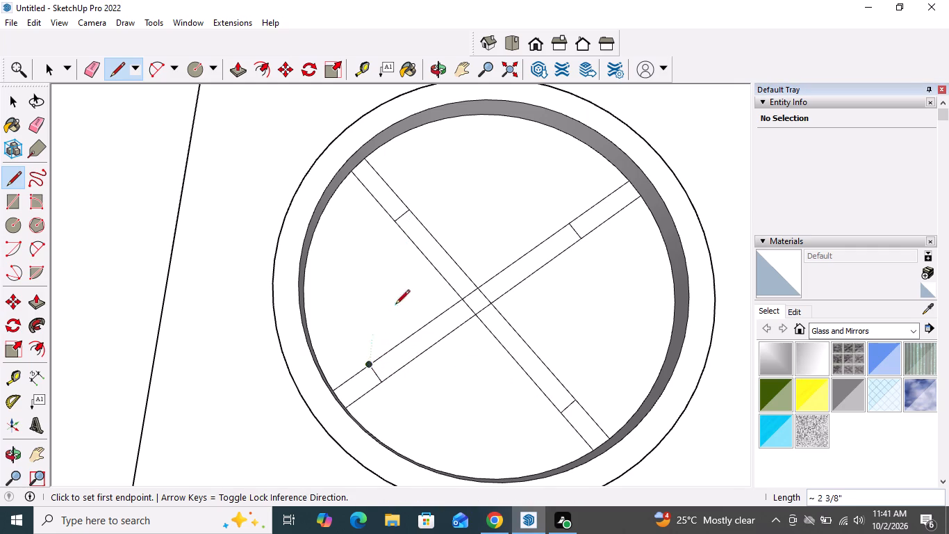
Redraw the cross-lines on the two front arms of the rear left burner slightly nearer the centre, about 2 3/8" and 2 1/4" long.
click(378, 357)
click(395, 373)
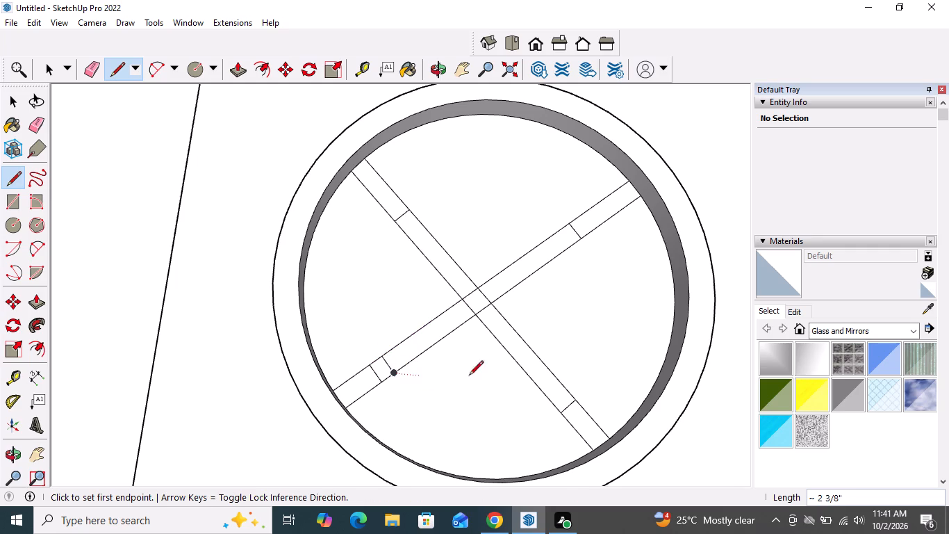
click(546, 399)
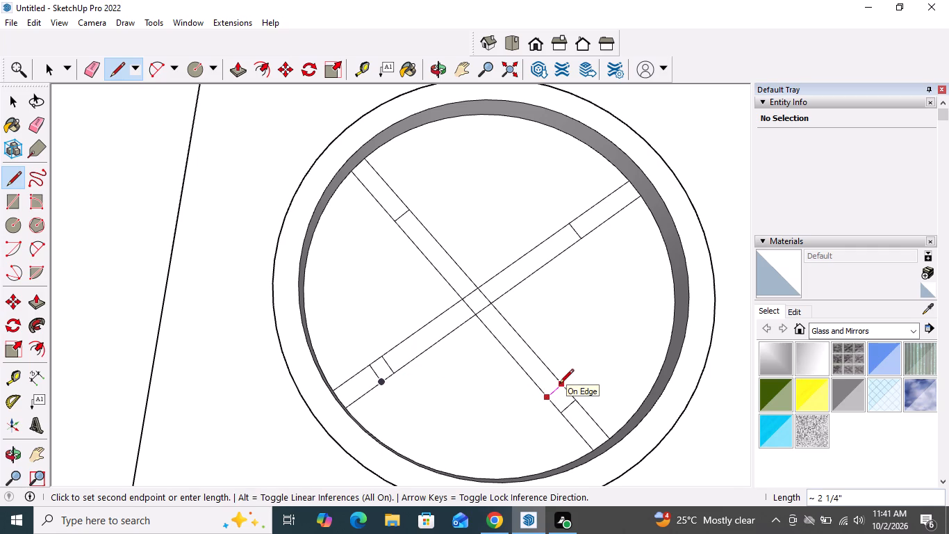
click(559, 384)
key(space)
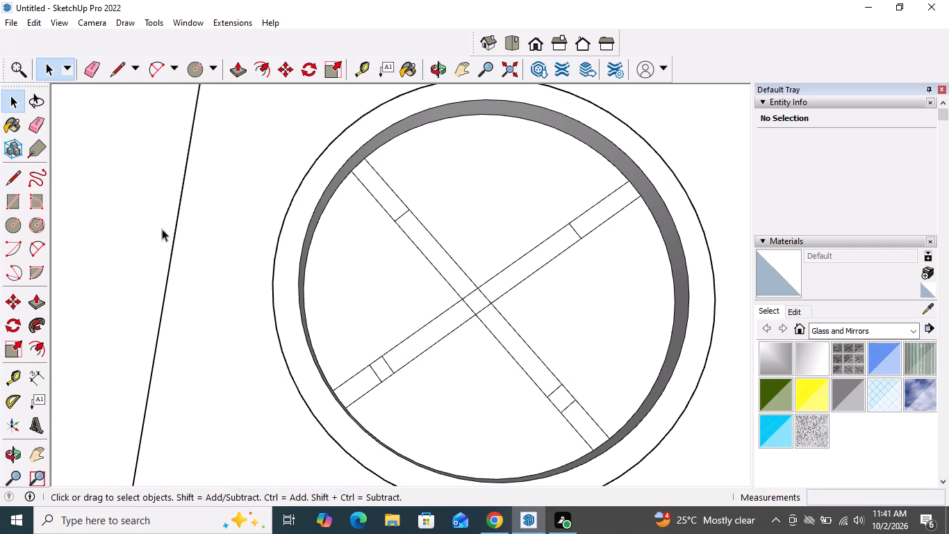
Erase the two superseded cross-lines and the central crossing segments in the rear left burner, leaving four separate arm outlines at the ring.
click(32, 131)
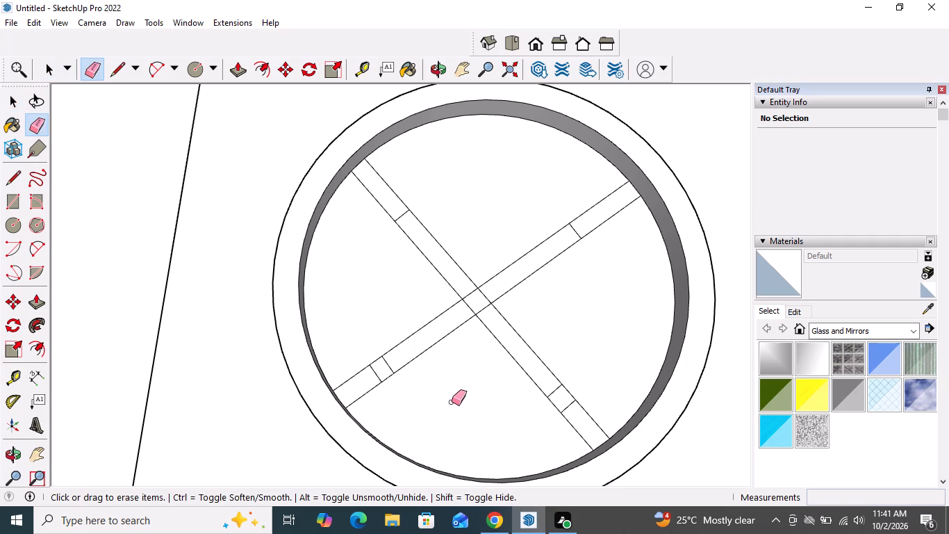
click(377, 375)
click(570, 407)
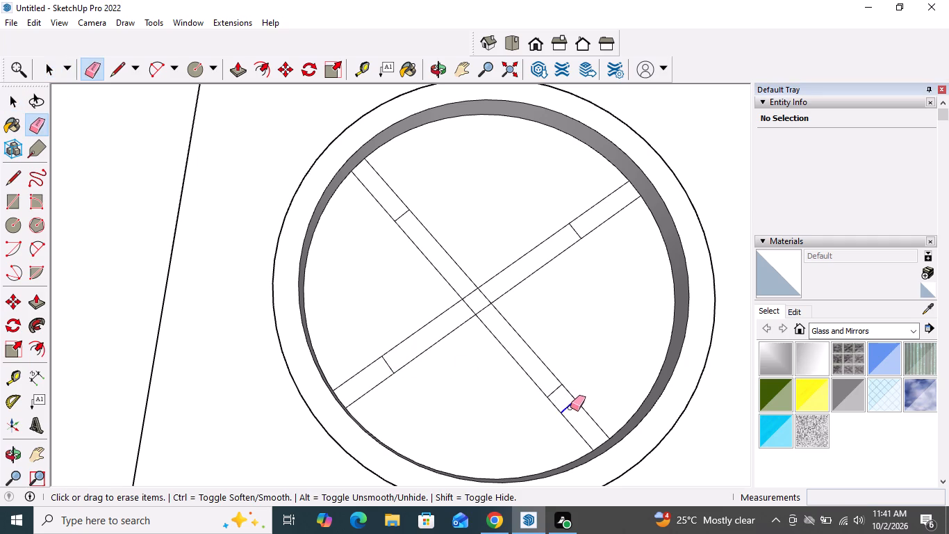
click(543, 362)
click(529, 373)
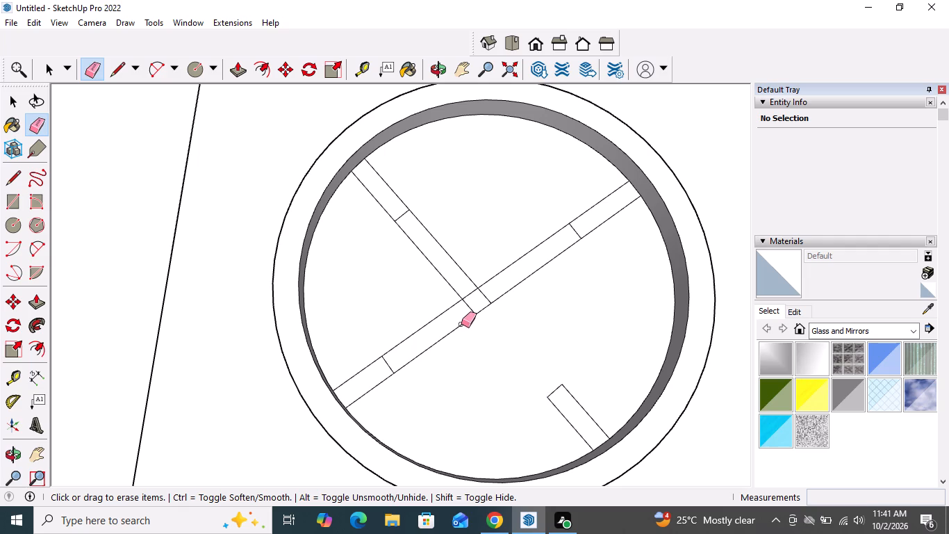
drag(522, 324, 439, 303)
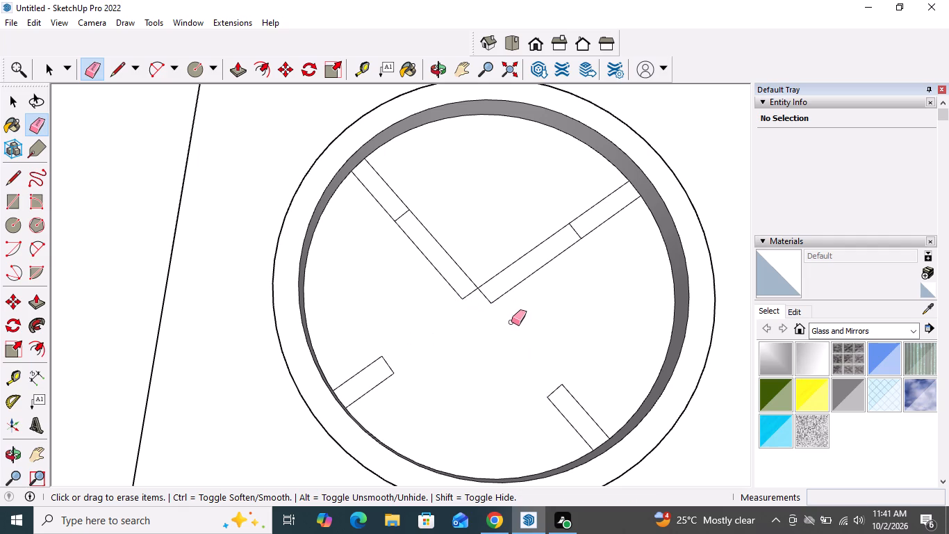
drag(513, 321, 459, 286)
drag(511, 301, 421, 277)
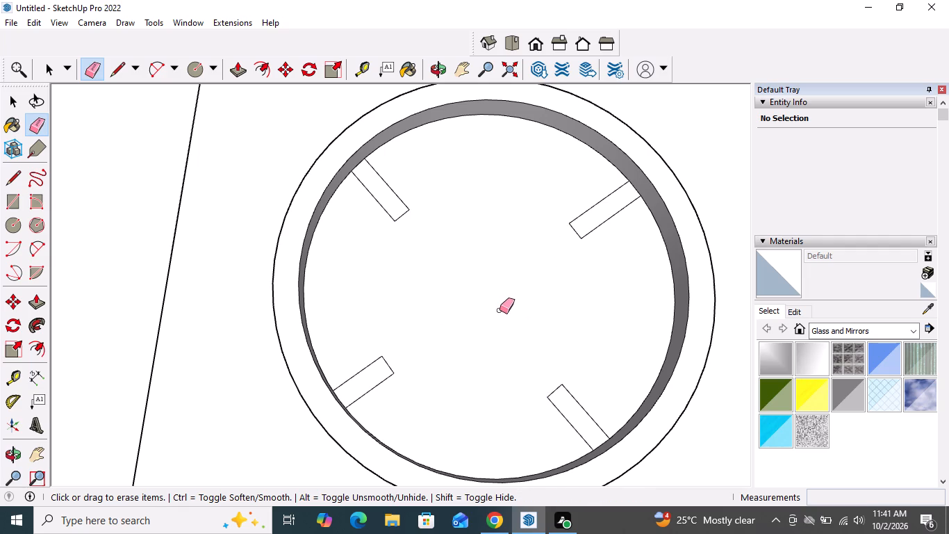
key(space)
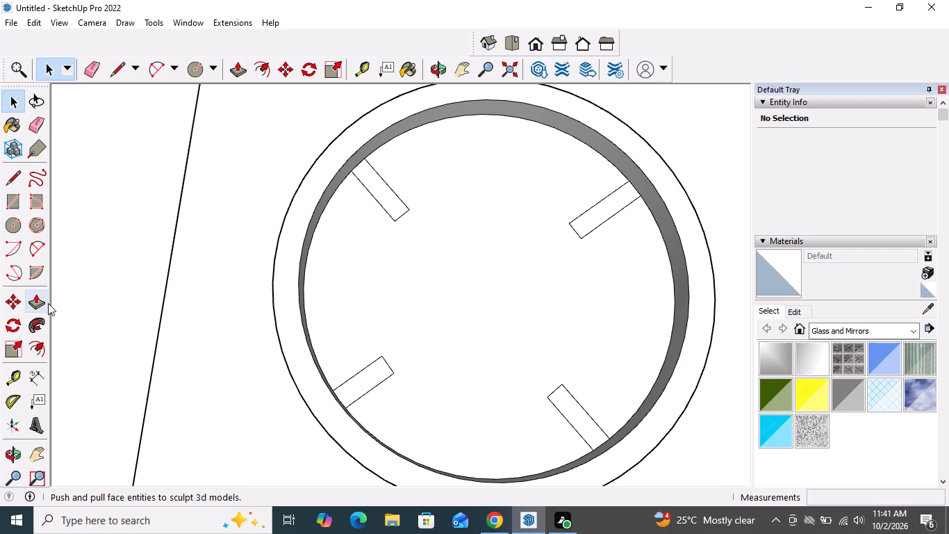
Push/Pull the four arm outlines in the rear left burner up by 2".
click(46, 303)
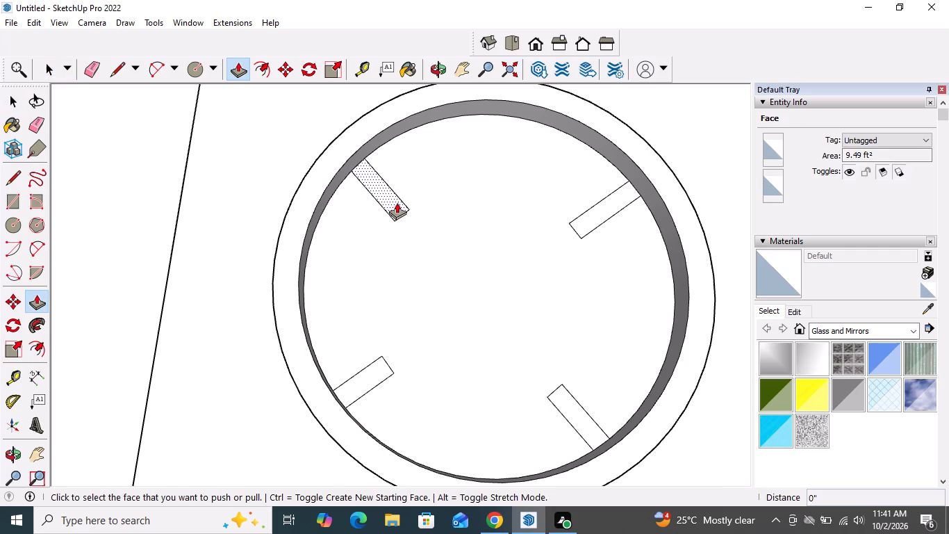
click(397, 202)
click(395, 197)
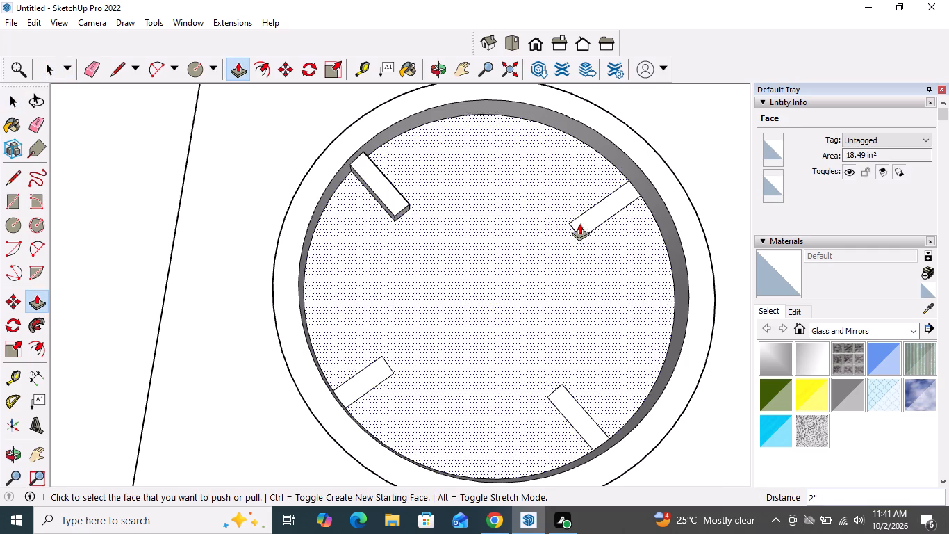
double_click(593, 216)
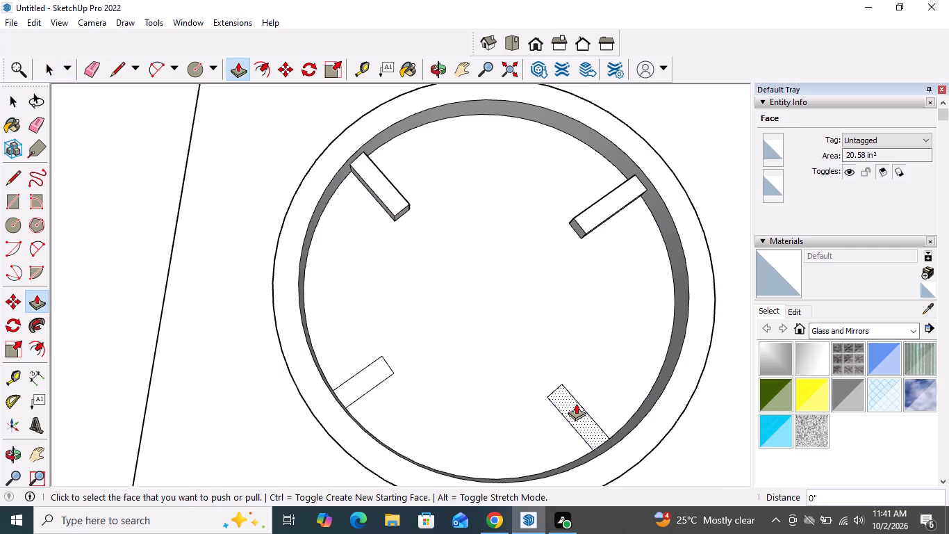
double_click(574, 404)
double_click(377, 373)
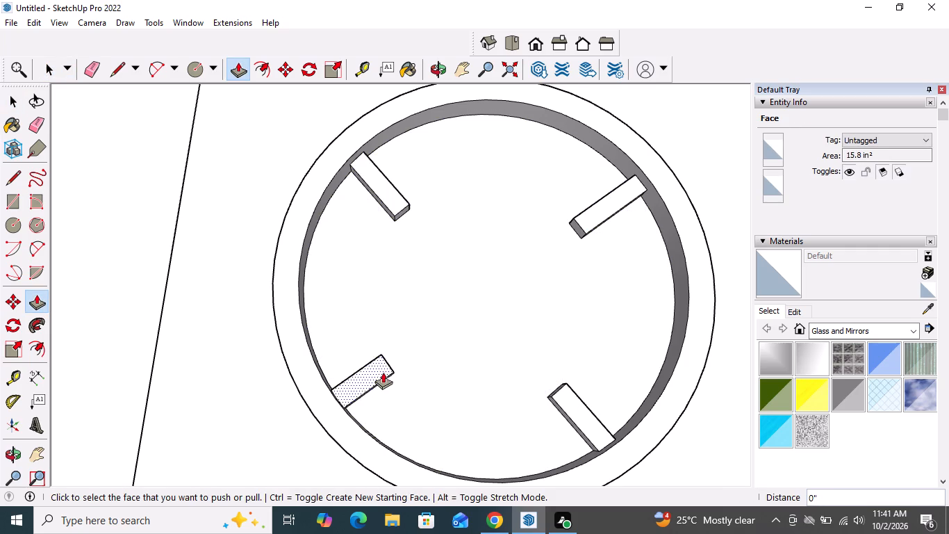
scroll(484, 302, down, 4)
key(space)
Draw a diagonal line of about 2' 11 13/16" through the centre of the front right burner, between the ring's inner edges.
scroll(431, 289, down, 5)
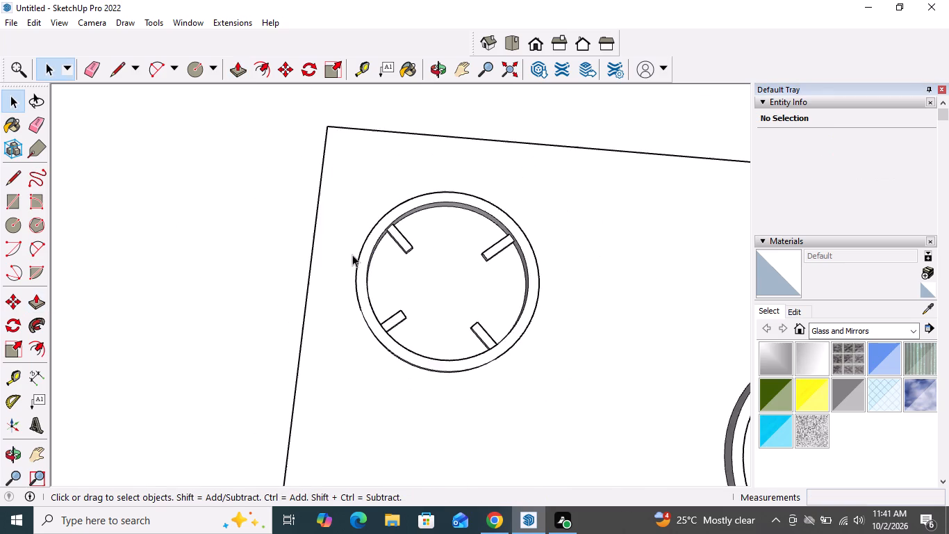
scroll(319, 185, down, 10)
scroll(392, 184, down, 3)
scroll(646, 347, up, 2)
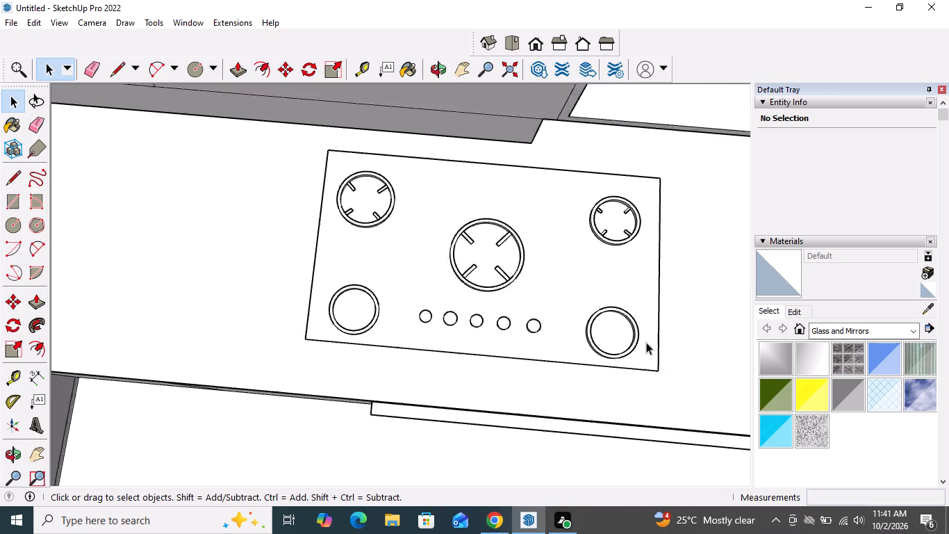
scroll(646, 342, up, 17)
scroll(590, 335, up, 2)
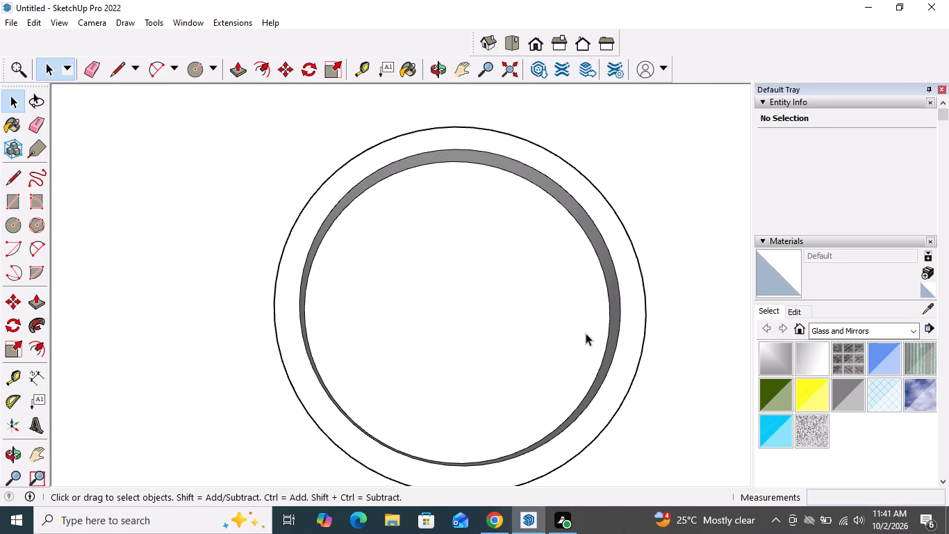
click(15, 179)
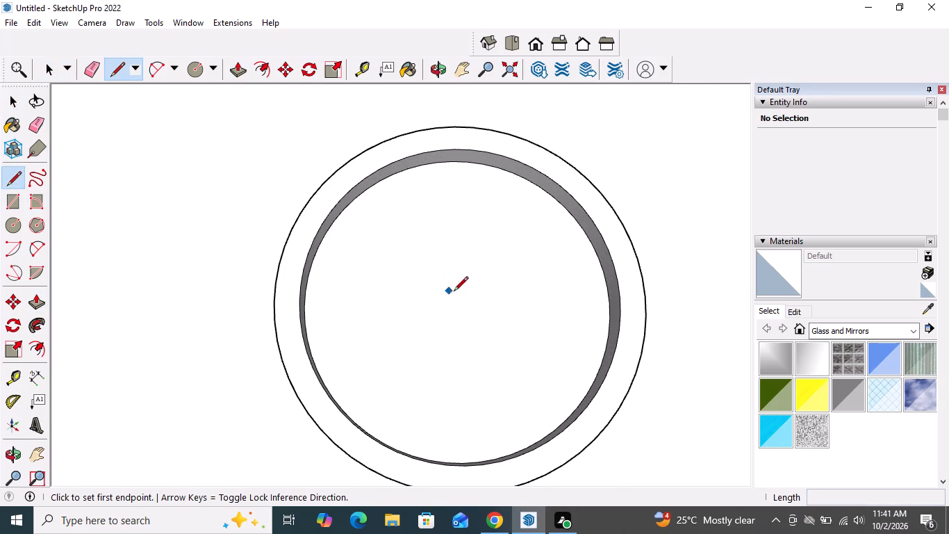
click(572, 220)
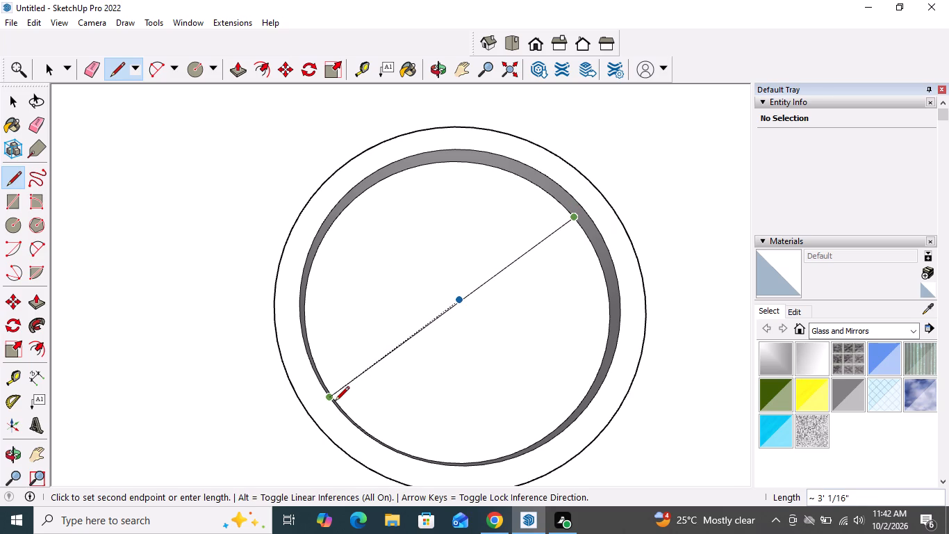
scroll(333, 402, up, 9)
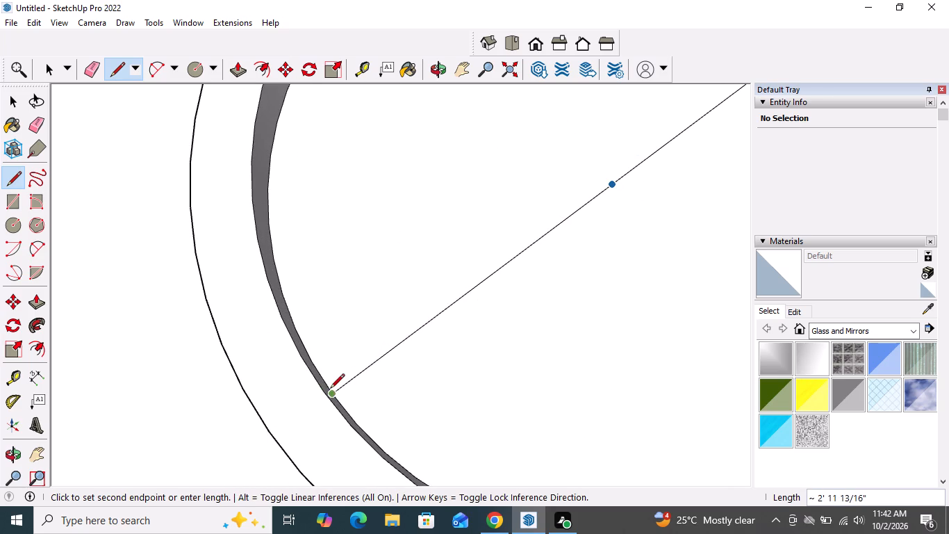
click(333, 391)
scroll(395, 416, down, 1)
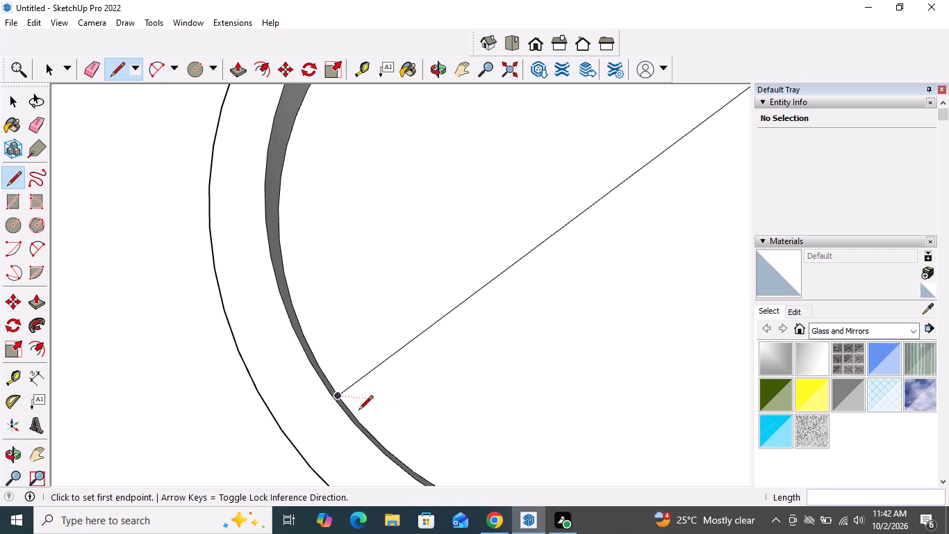
Draw a line of about 2' 11 11/16" alongside the first diagonal to form a bar across the front right burner.
scroll(355, 415, up, 9)
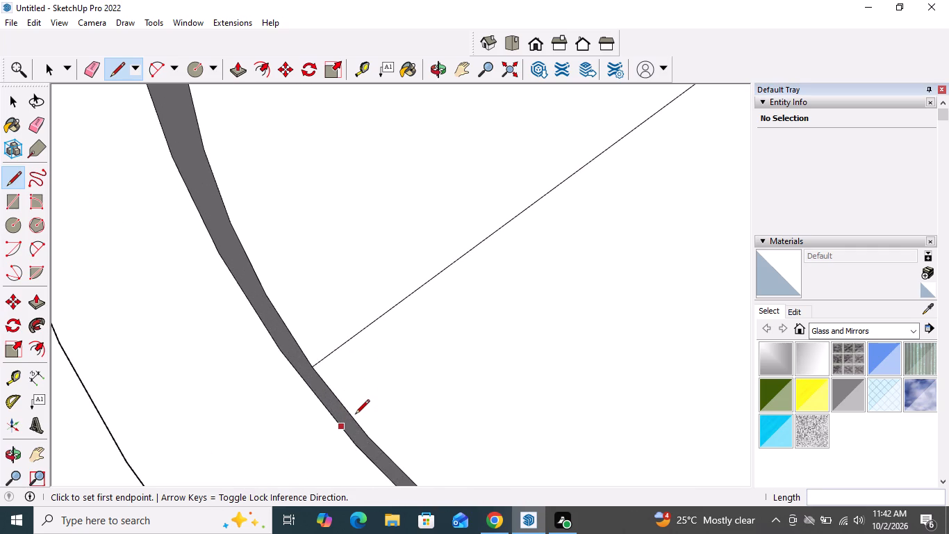
click(354, 414)
scroll(363, 411, down, 6)
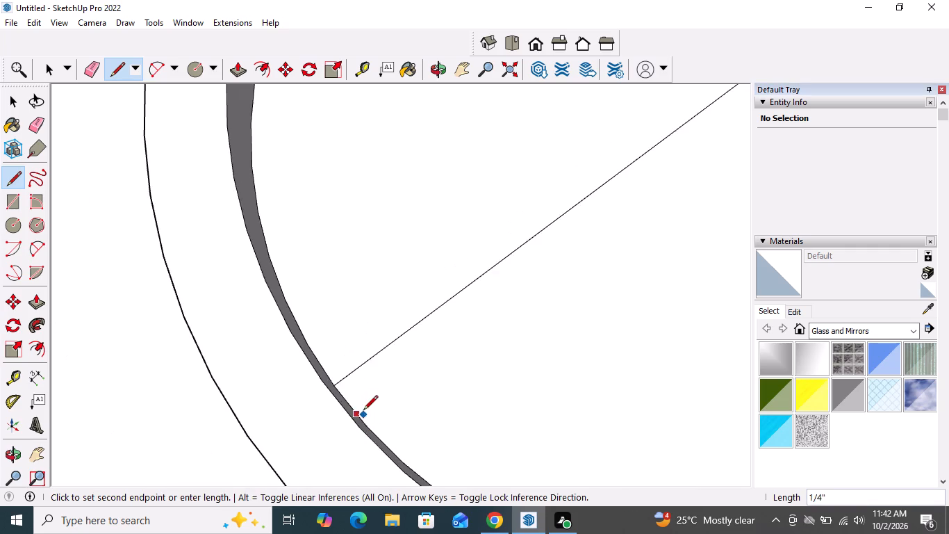
scroll(363, 411, down, 11)
scroll(625, 217, up, 3)
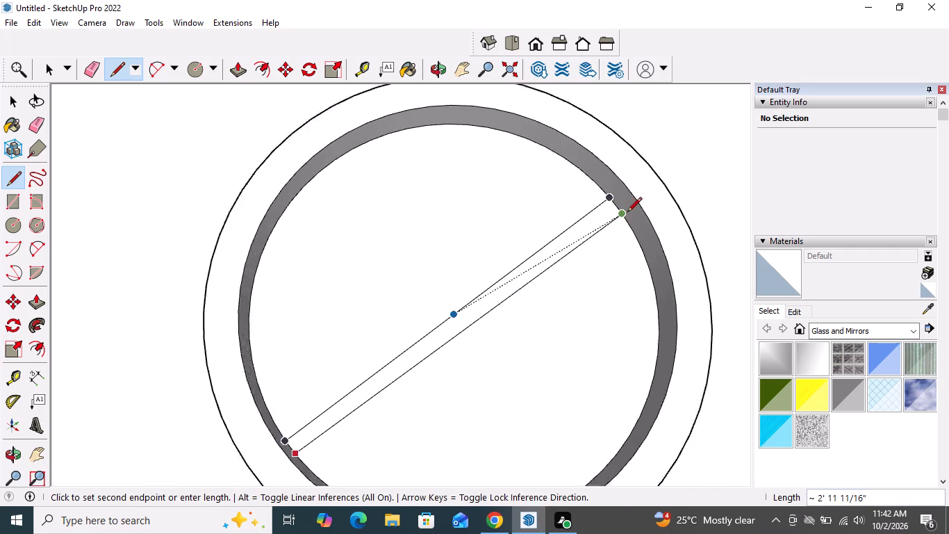
scroll(627, 211, up, 4)
click(614, 214)
scroll(571, 215, down, 2)
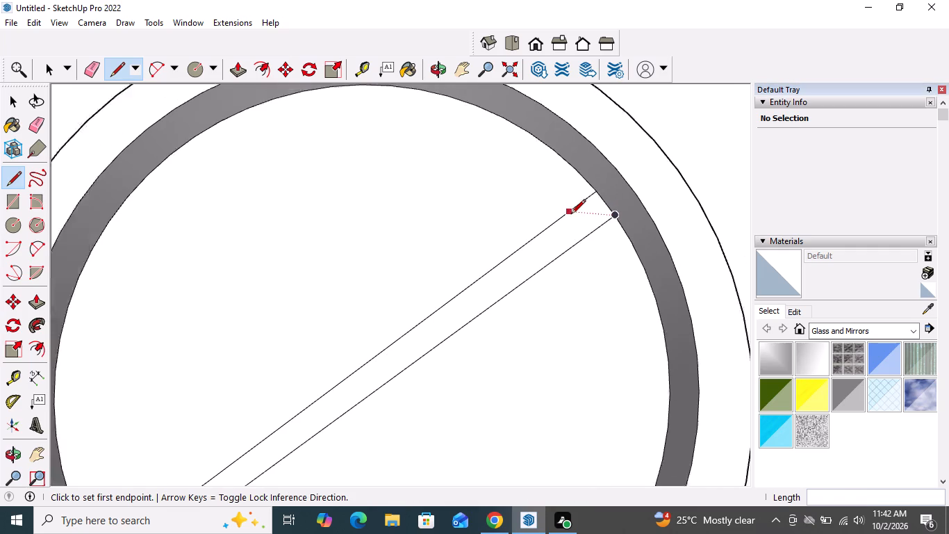
Draw a crossing diagonal of about 2' 11 13/16" through the centre of the front right burner ring.
scroll(571, 215, down, 6)
middle_drag(474, 211, 448, 188)
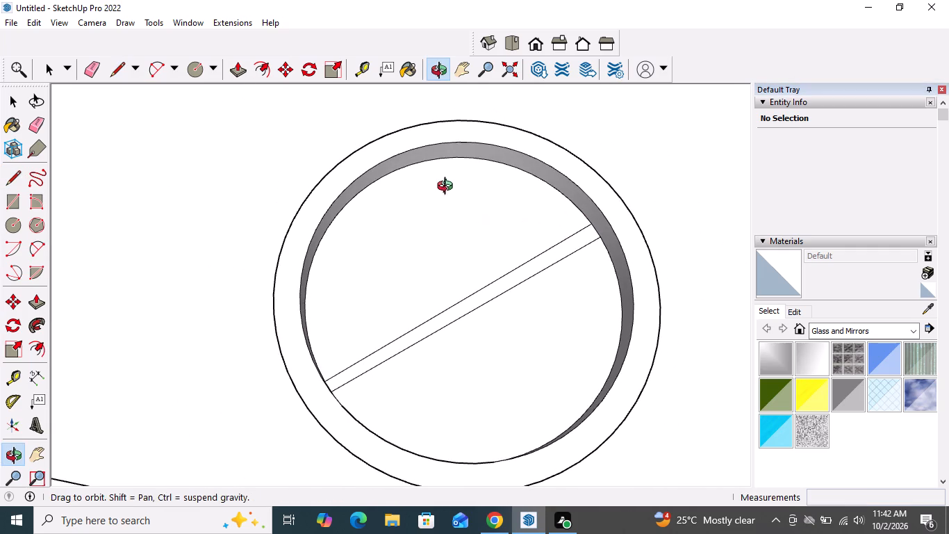
scroll(371, 206, up, 1)
click(340, 209)
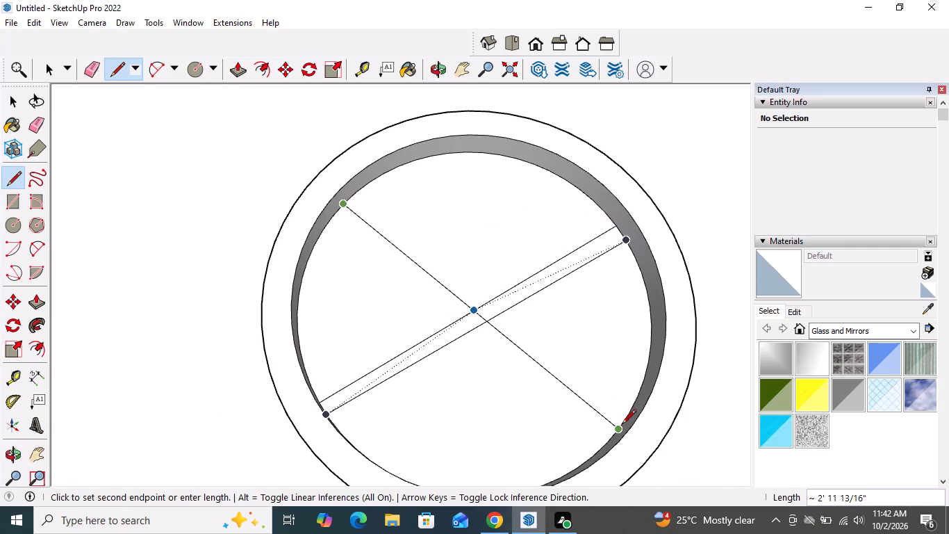
click(621, 424)
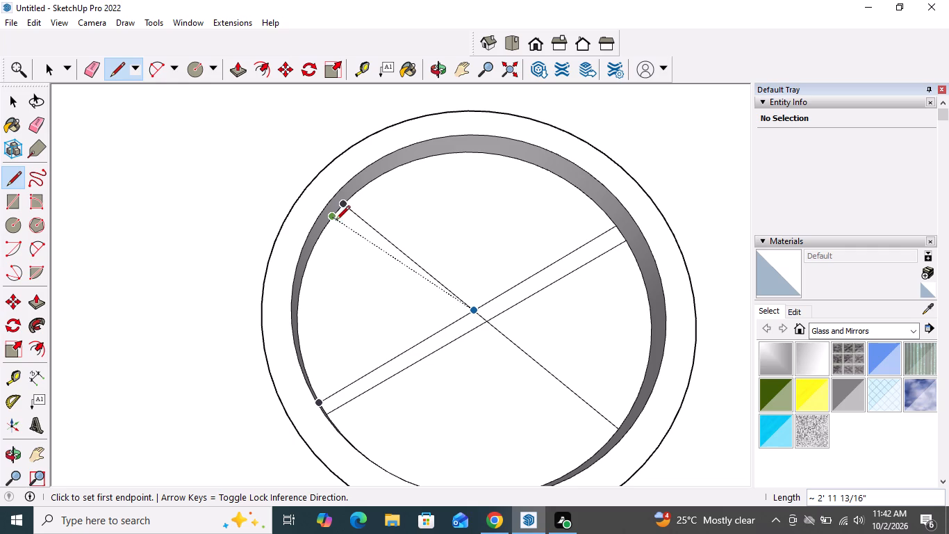
Draw a parallel line of about 2' 11 5/8" beside the crossing diagonal to form the second bar in the front right burner.
click(332, 220)
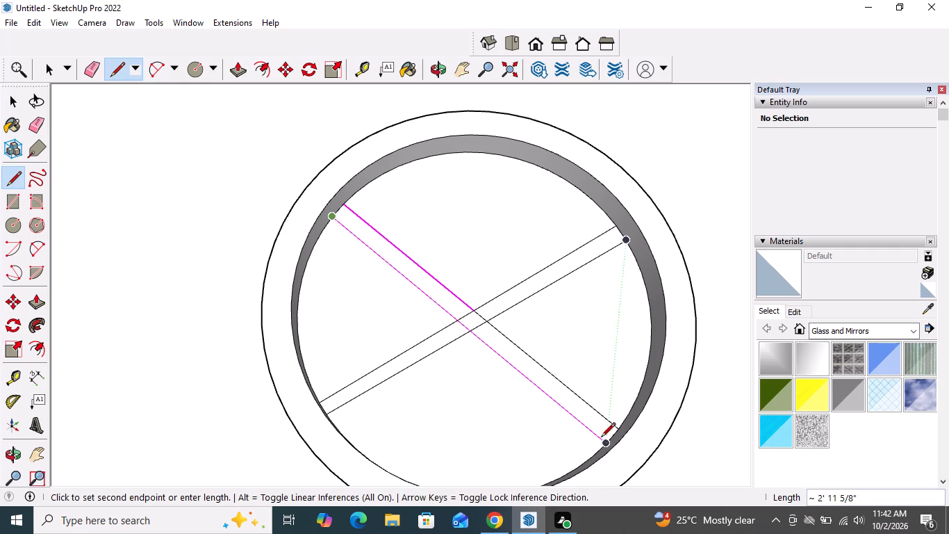
click(604, 442)
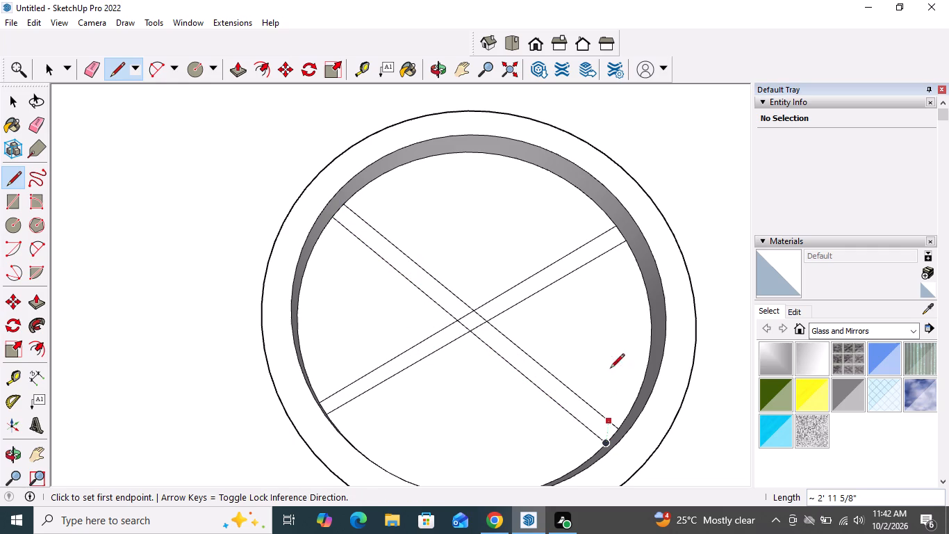
key(space)
Draw a short closing line, about 1 3/4" to 1 7/8" long, across each of the four arms of the crossed bars in the front right burner.
middle_drag(543, 409, 561, 339)
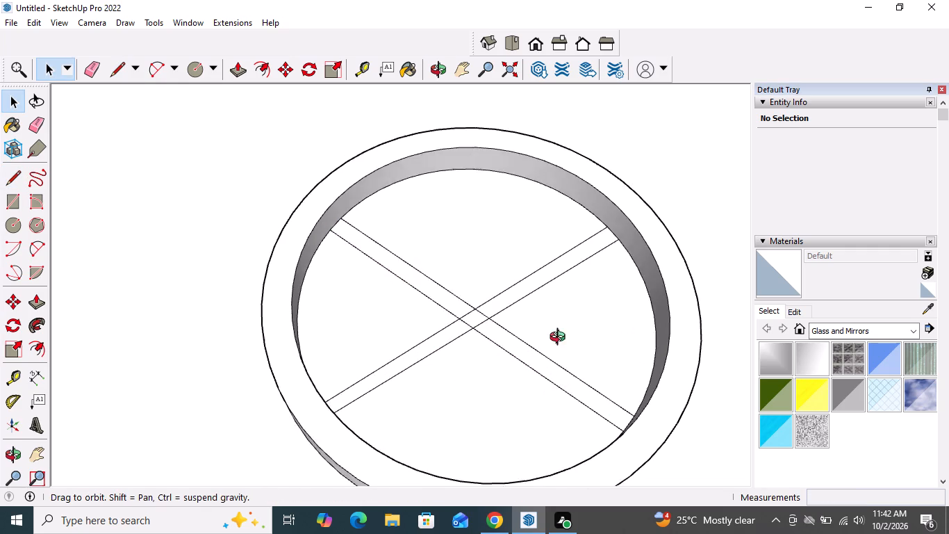
middle_drag(561, 339, 484, 284)
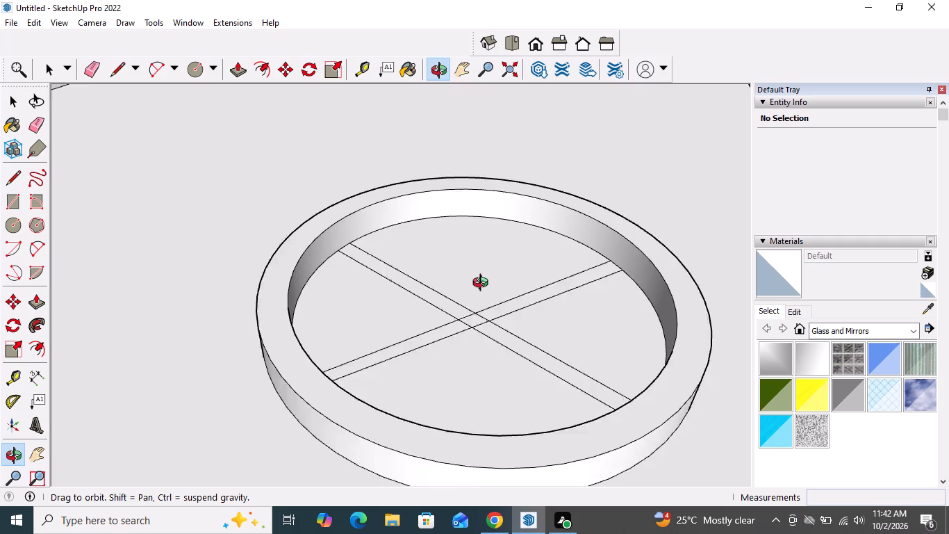
middle_drag(484, 284, 534, 444)
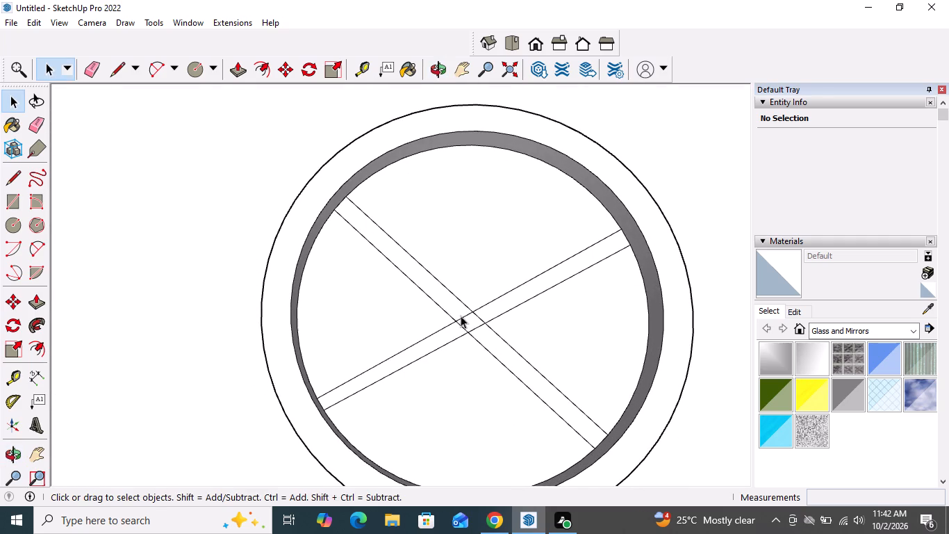
click(15, 182)
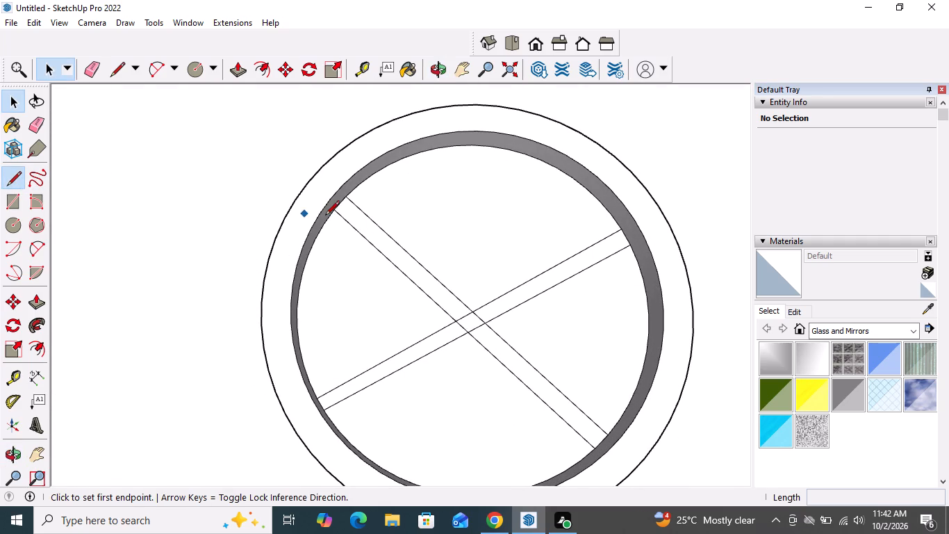
click(386, 255)
click(395, 245)
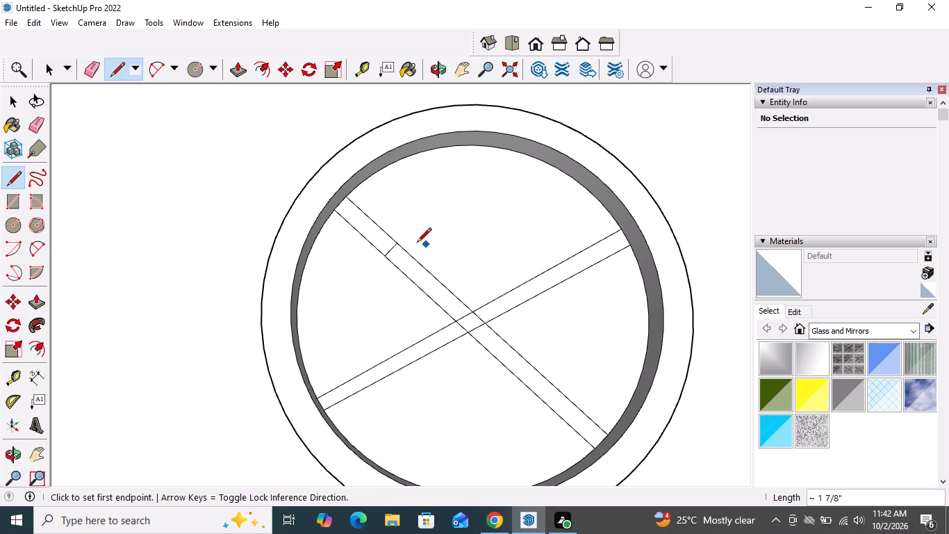
click(551, 271)
click(556, 283)
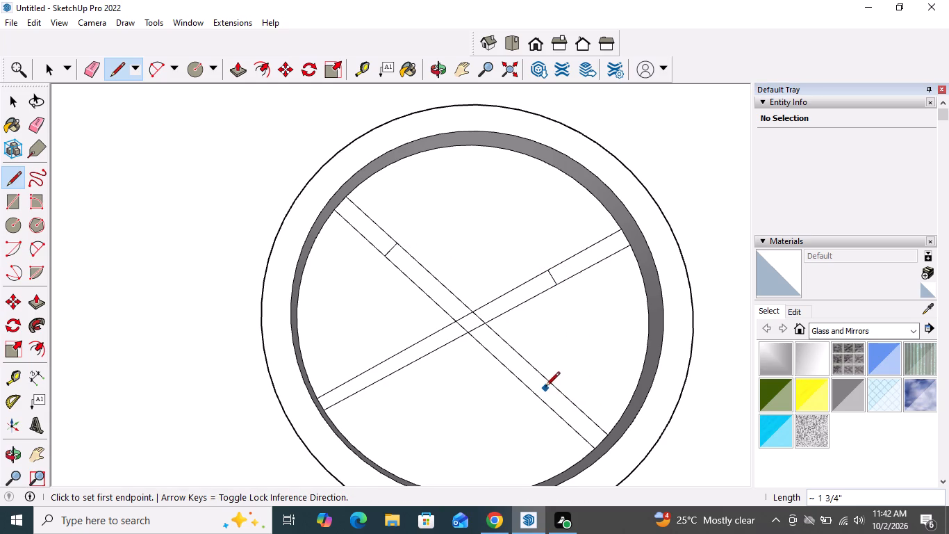
click(545, 380)
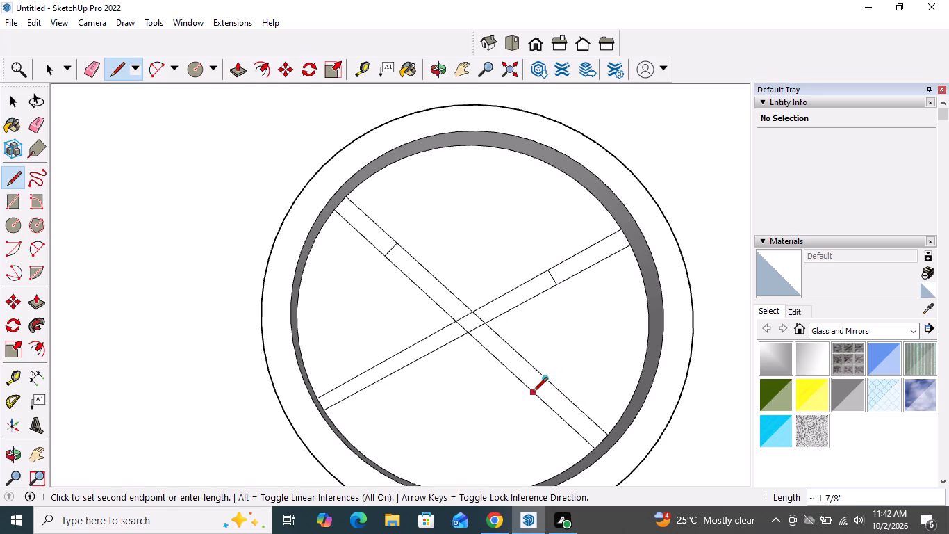
click(533, 393)
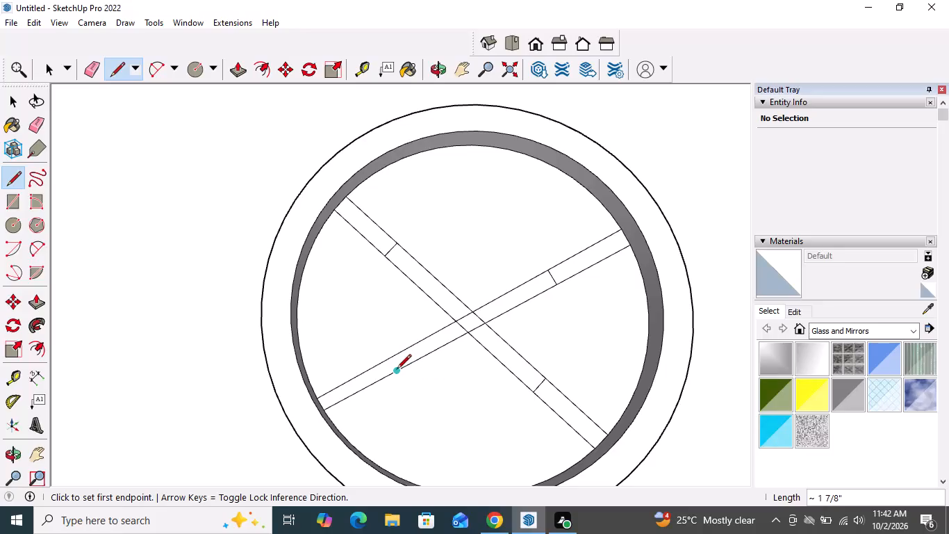
click(395, 372)
click(387, 359)
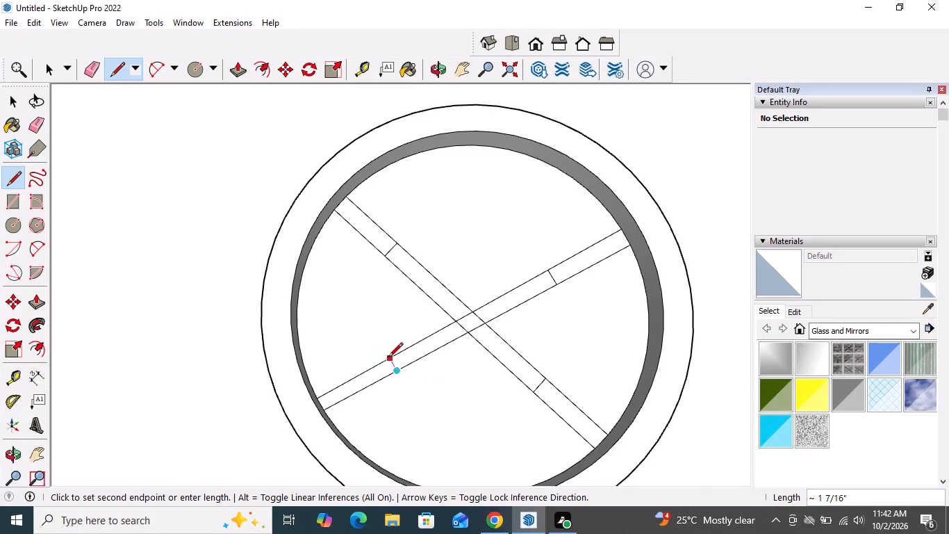
key(space)
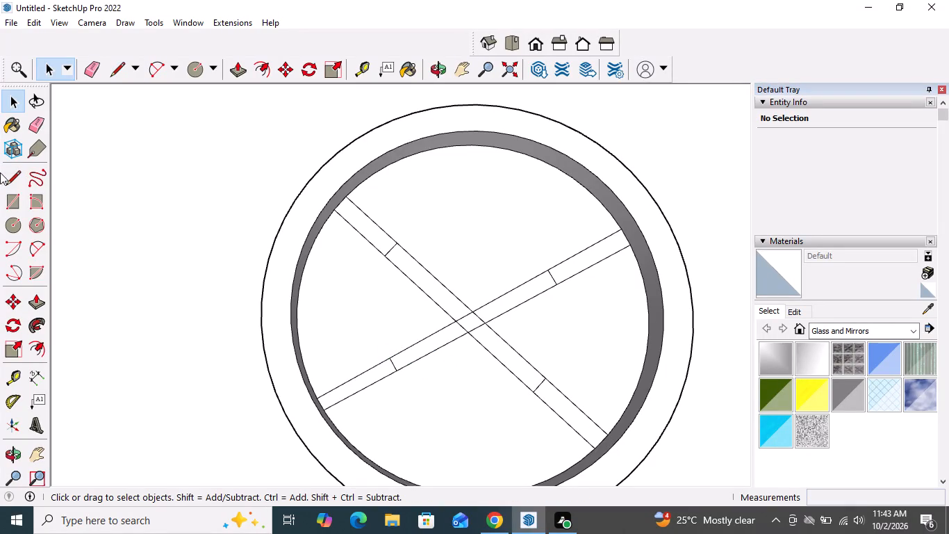
Erase the bar edges around the centre of the front right burner, inside the closing lines, leaving four separate arms.
click(44, 302)
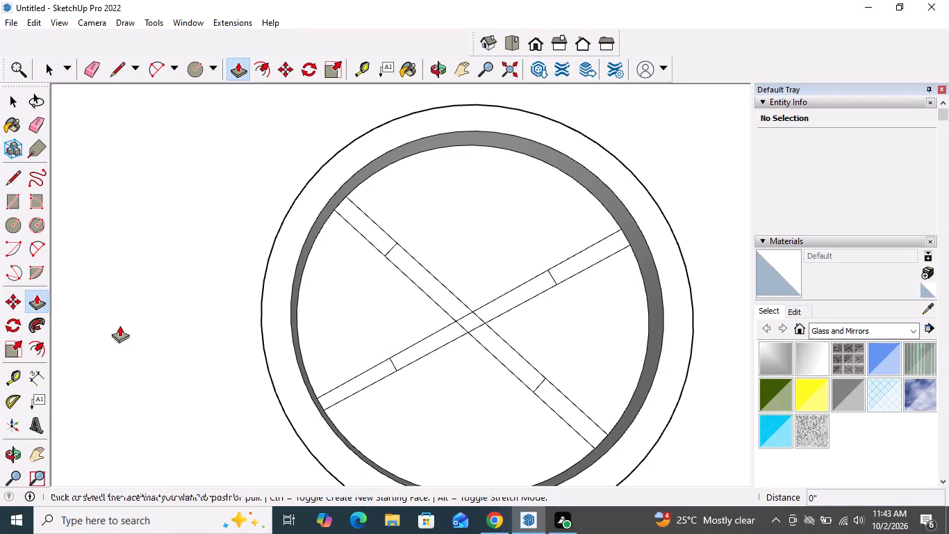
click(42, 126)
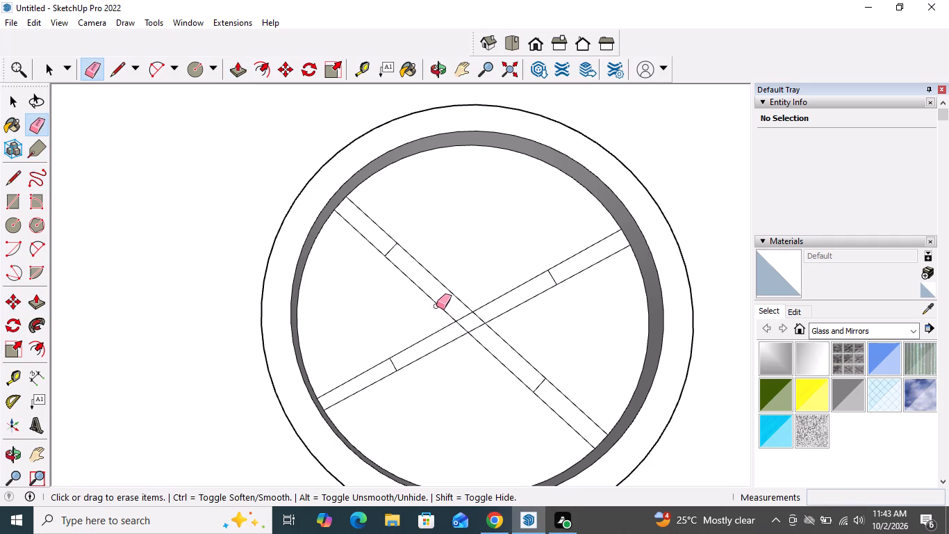
click(436, 305)
click(448, 291)
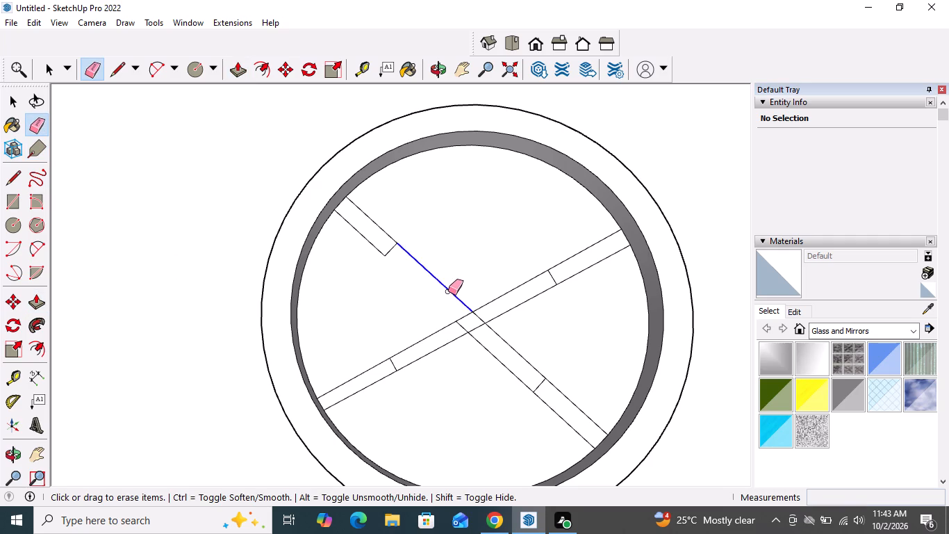
click(472, 312)
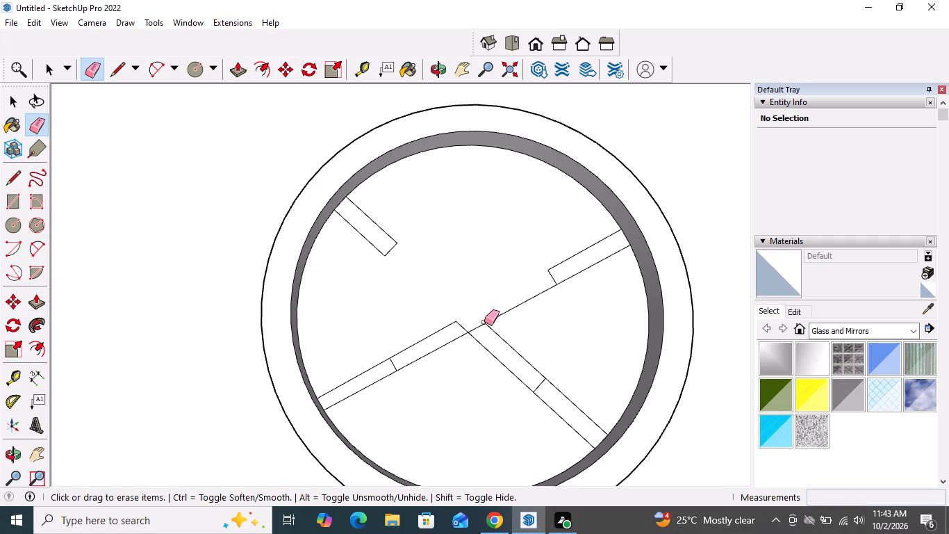
click(485, 323)
click(477, 343)
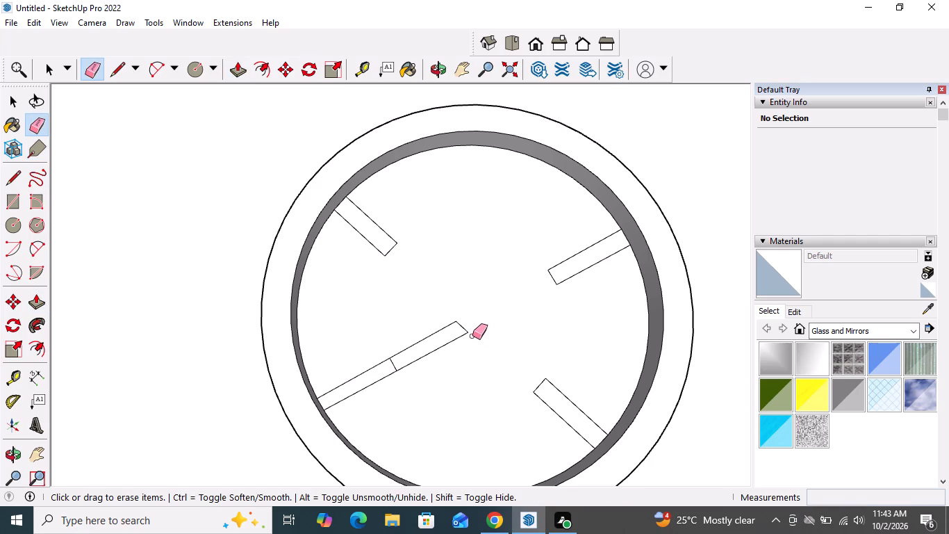
click(466, 333)
click(454, 321)
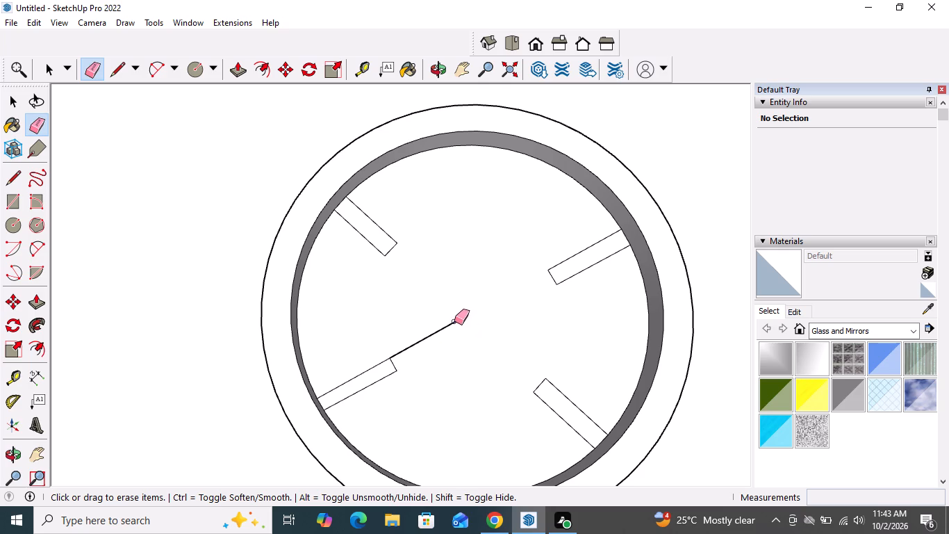
Push/Pull the four arm faces in the front right burner ring up by 1 1/8".
click(41, 302)
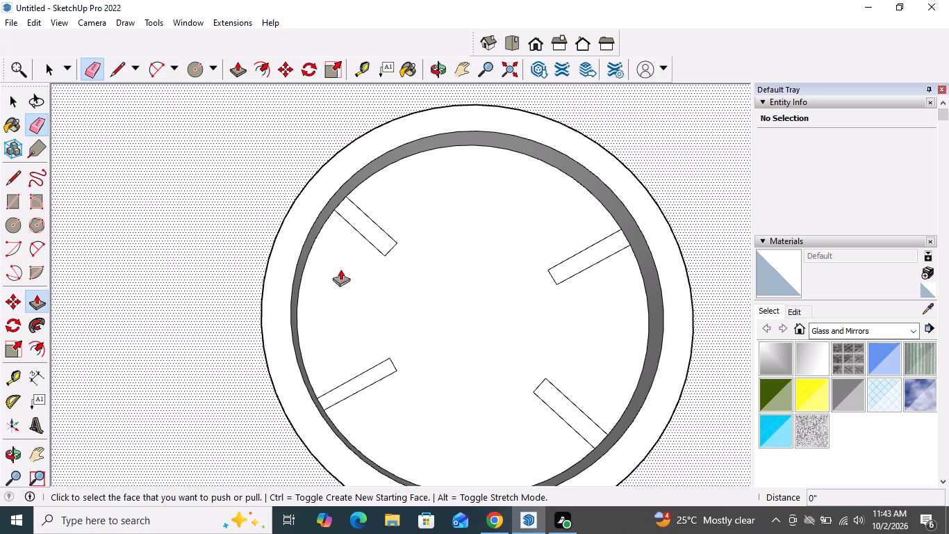
click(380, 222)
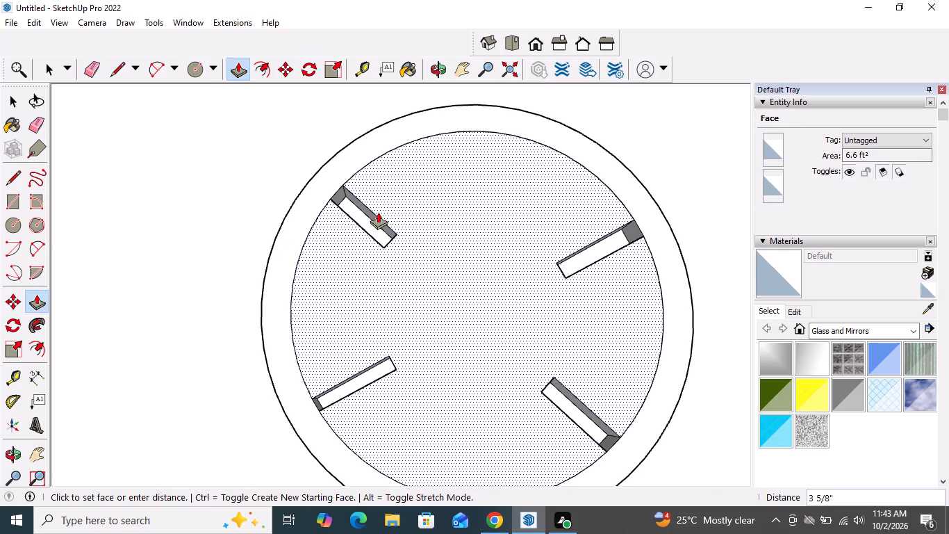
key(Escape)
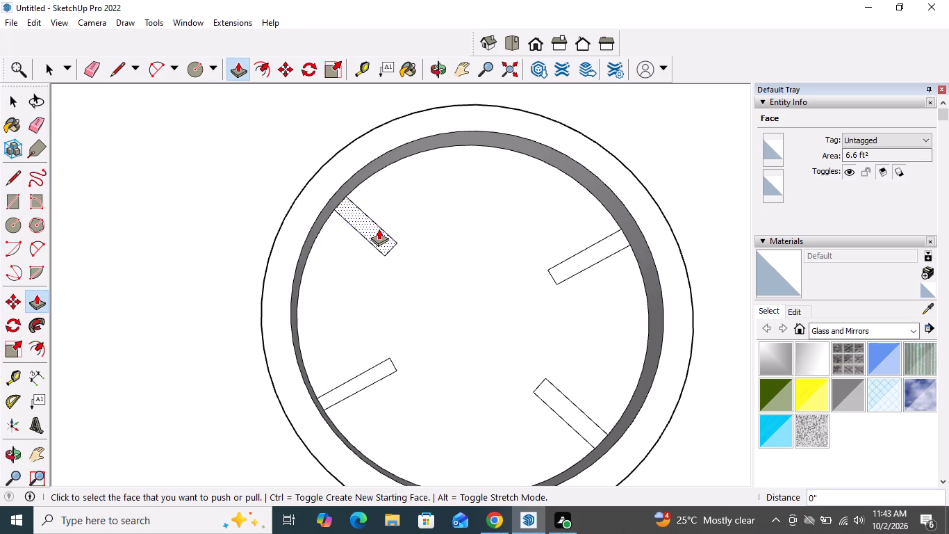
click(379, 229)
click(374, 227)
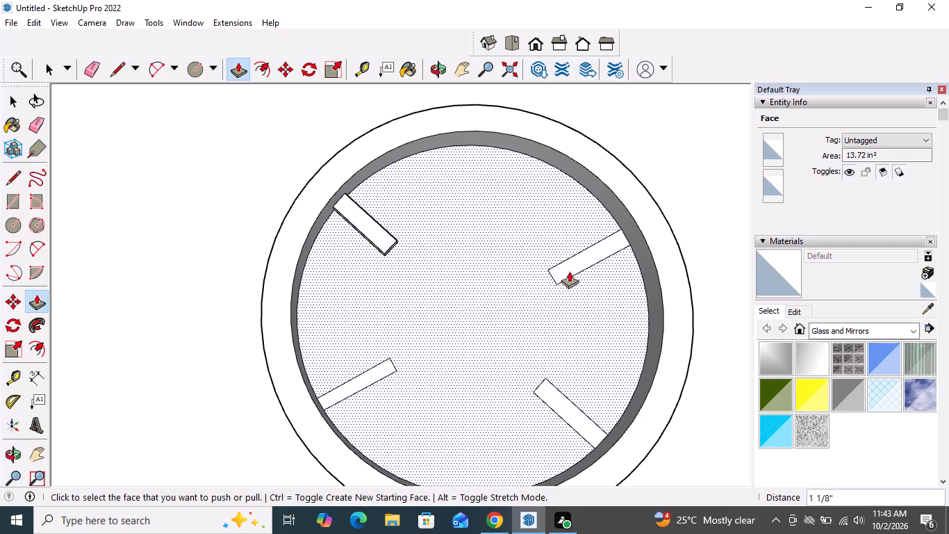
double_click(576, 262)
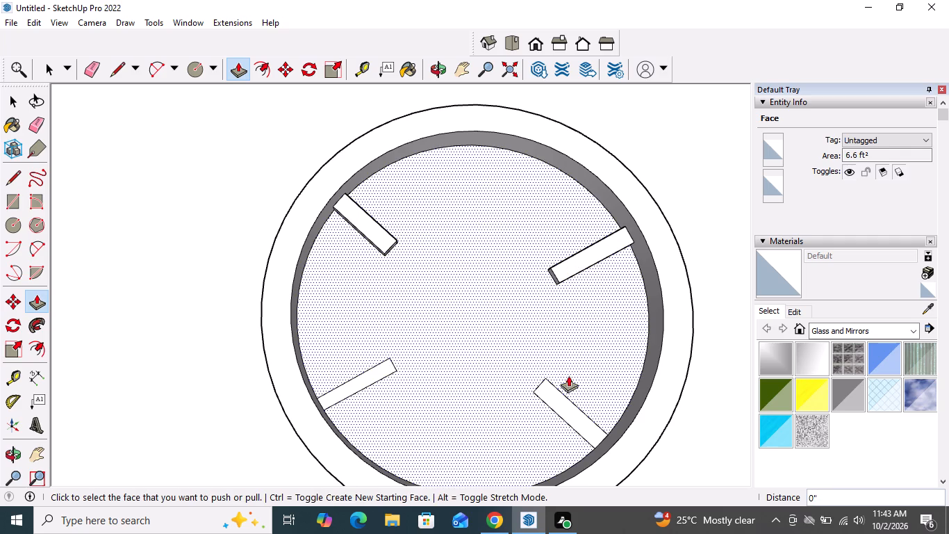
double_click(556, 392)
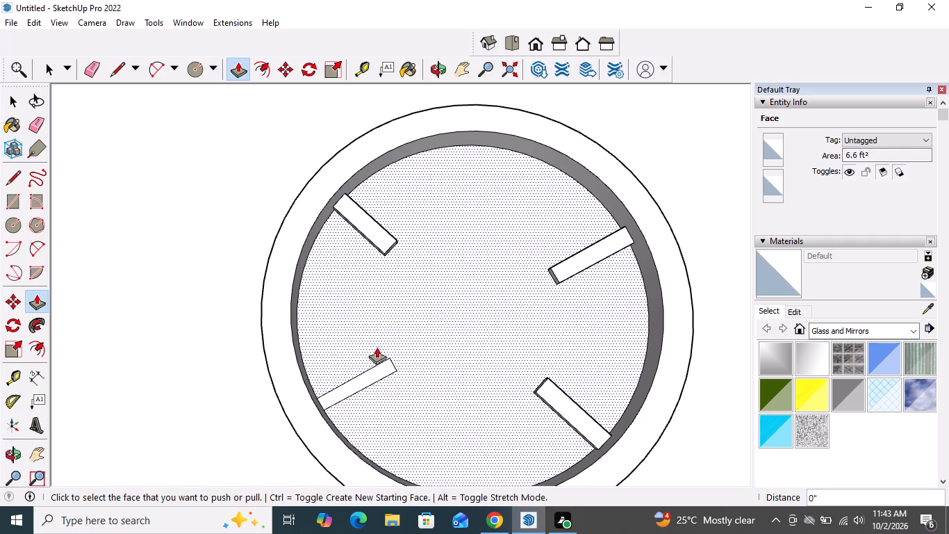
double_click(388, 362)
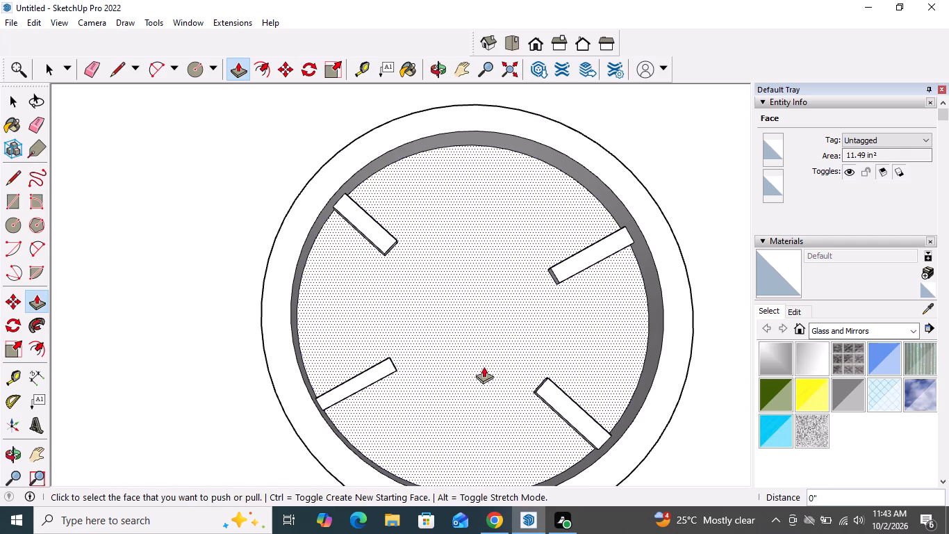
key(space)
Start the crossing pan-support bars inside the empty front left burner ring.
scroll(474, 341, down, 17)
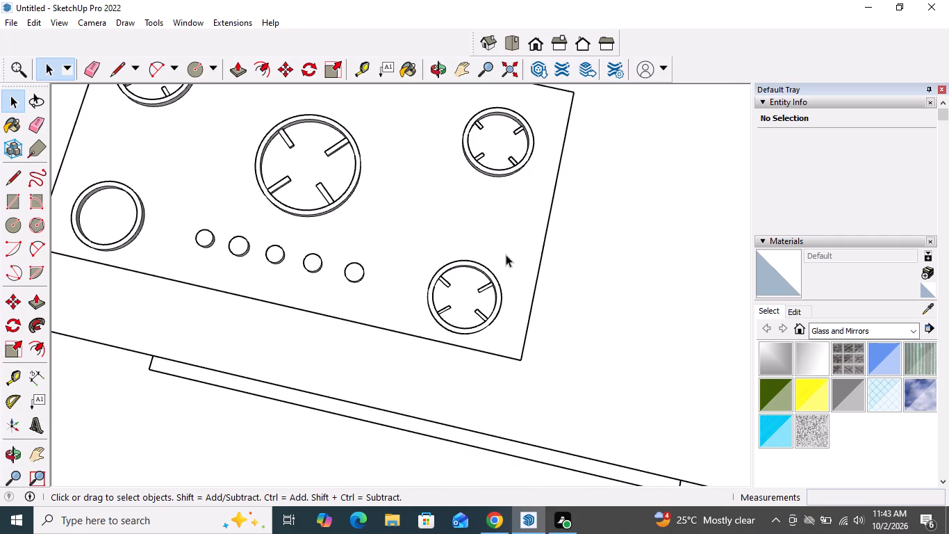
scroll(550, 289, down, 5)
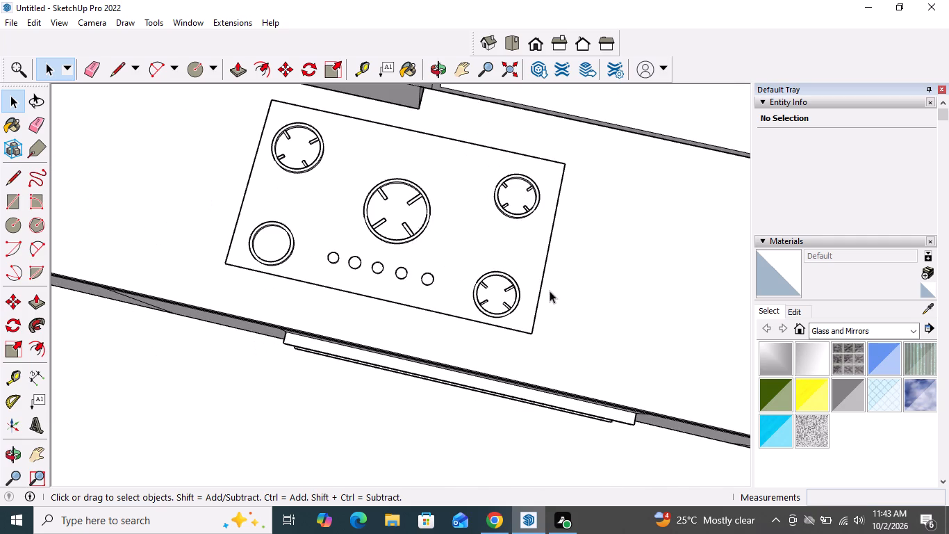
scroll(247, 244, up, 16)
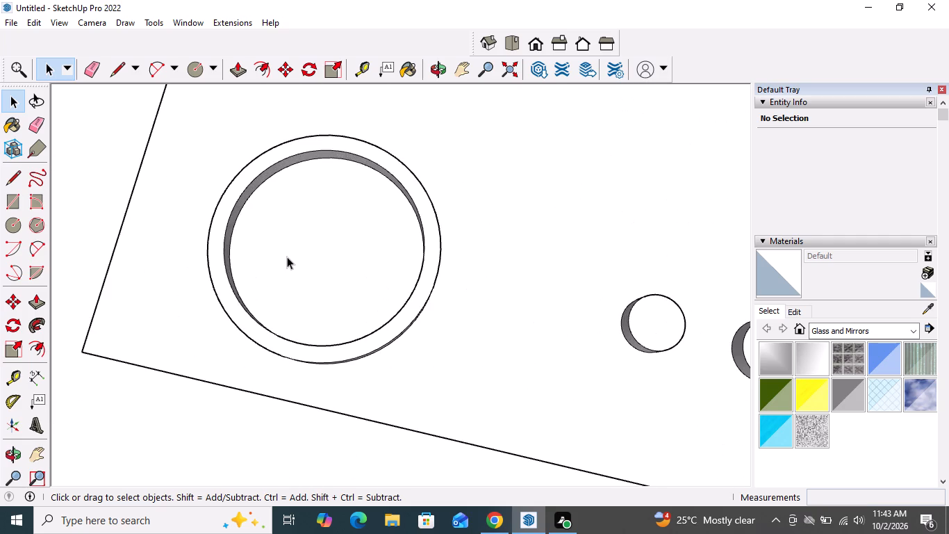
scroll(287, 257, up, 5)
middle_drag(281, 268, 349, 276)
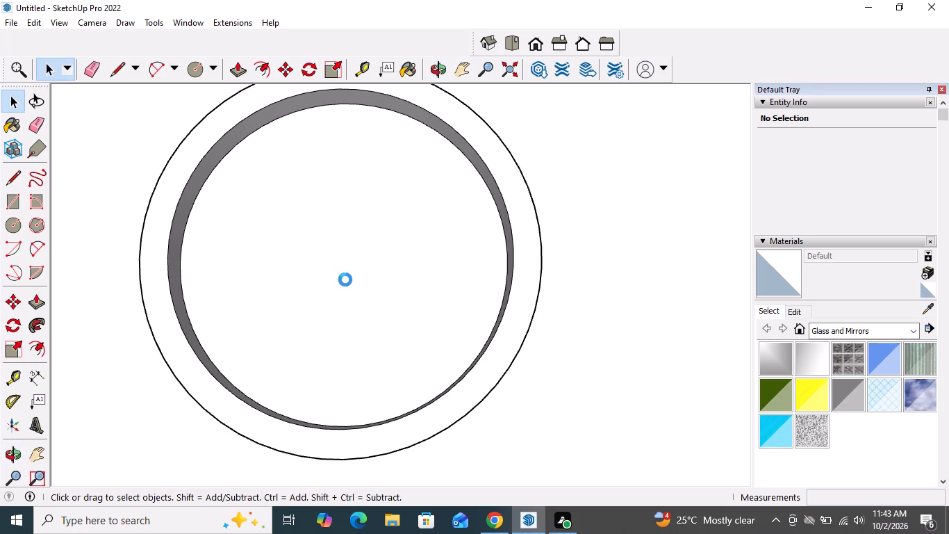
scroll(345, 282, down, 2)
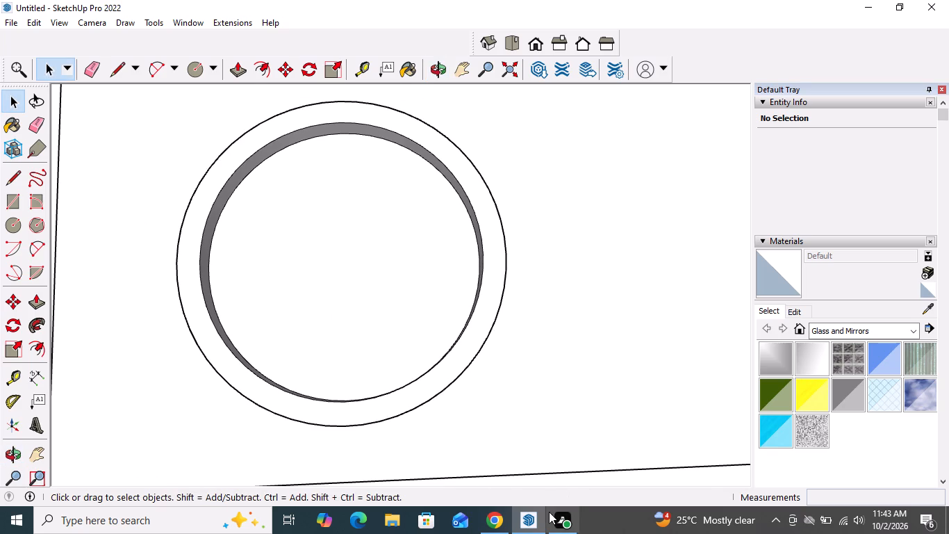
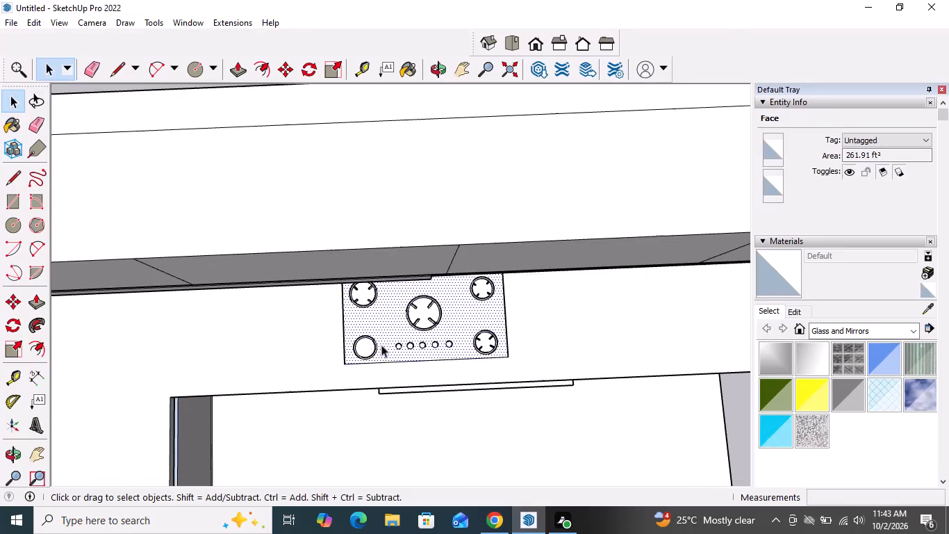
Draw two parallel lines, about 2' 10 11/16" long, across the empty front left burner ring as the first pan-support bar.
scroll(379, 349, down, 8)
click(426, 207)
scroll(348, 363, up, 9)
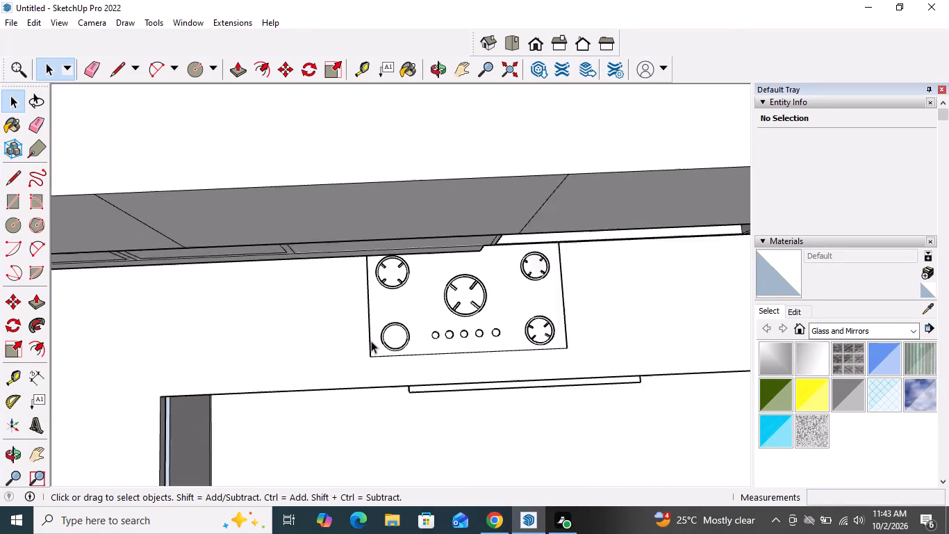
scroll(371, 341, up, 20)
middle_drag(363, 359, 349, 345)
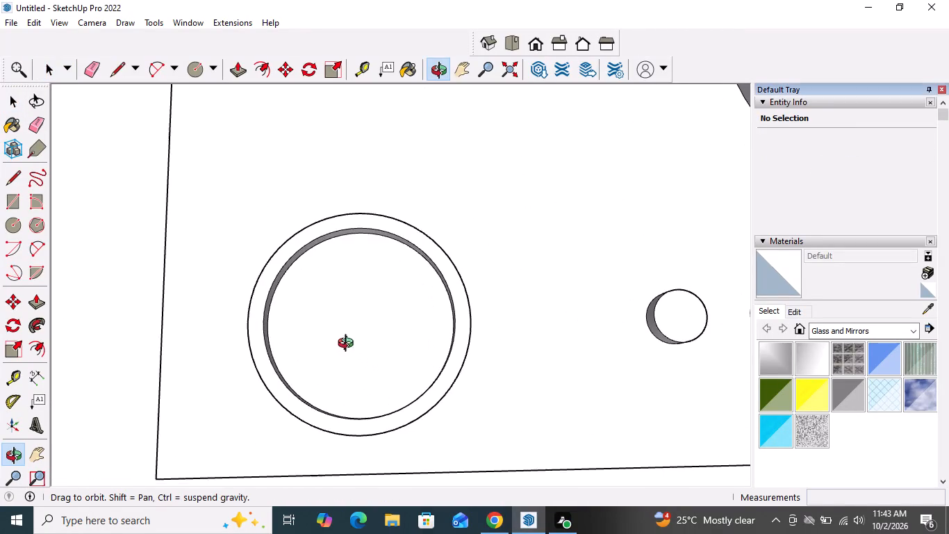
middle_drag(349, 345, 385, 368)
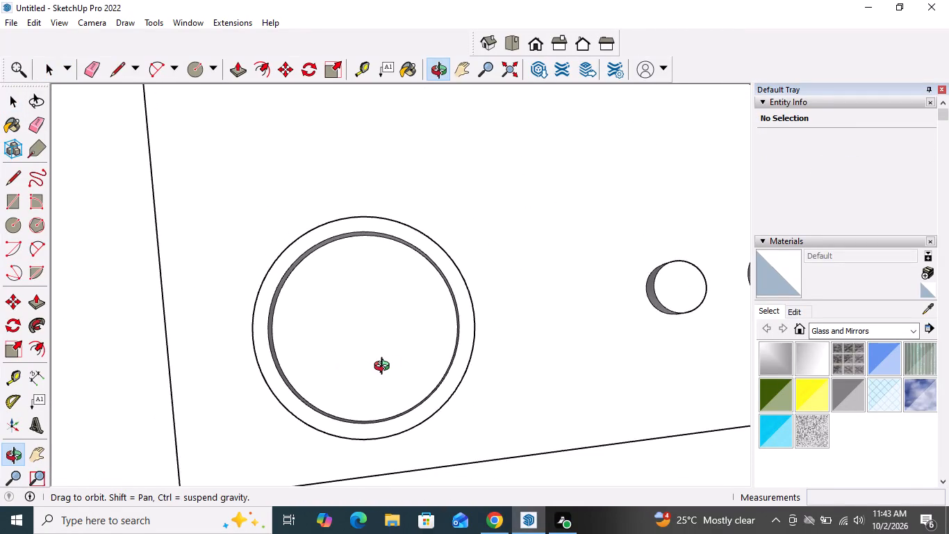
middle_drag(385, 368, 329, 308)
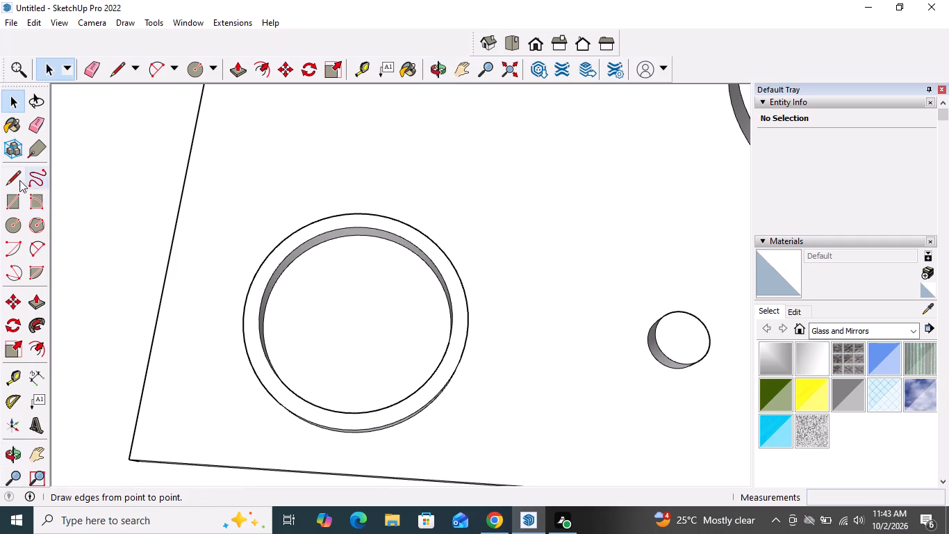
click(13, 176)
scroll(332, 365, up, 7)
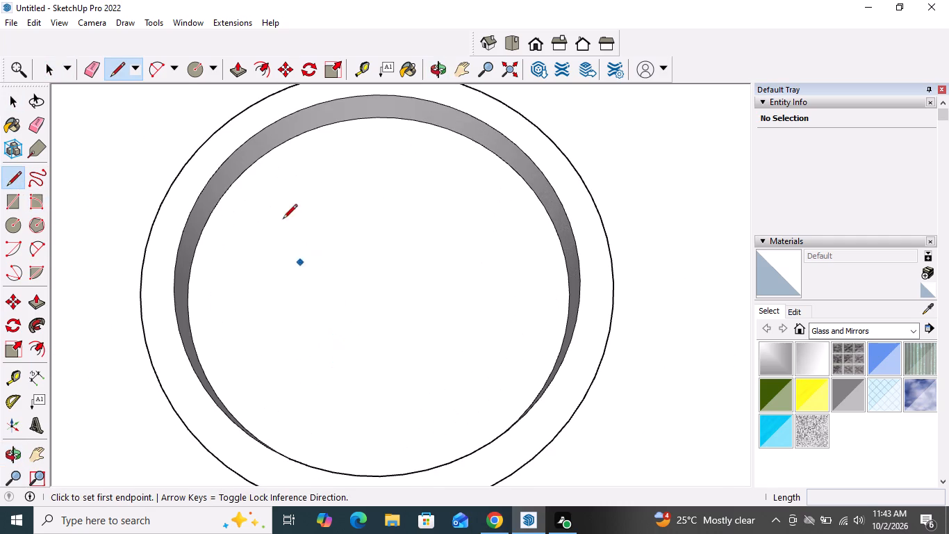
click(232, 189)
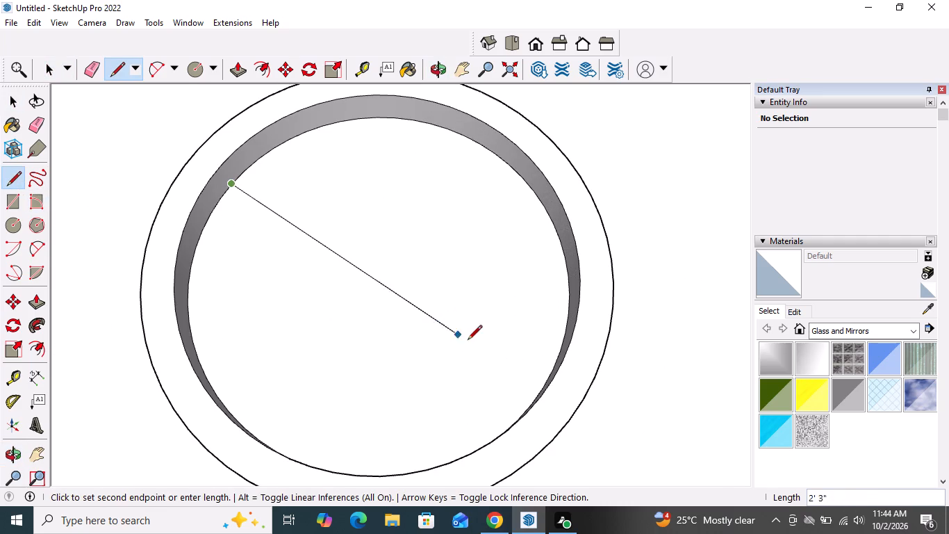
scroll(543, 385, up, 6)
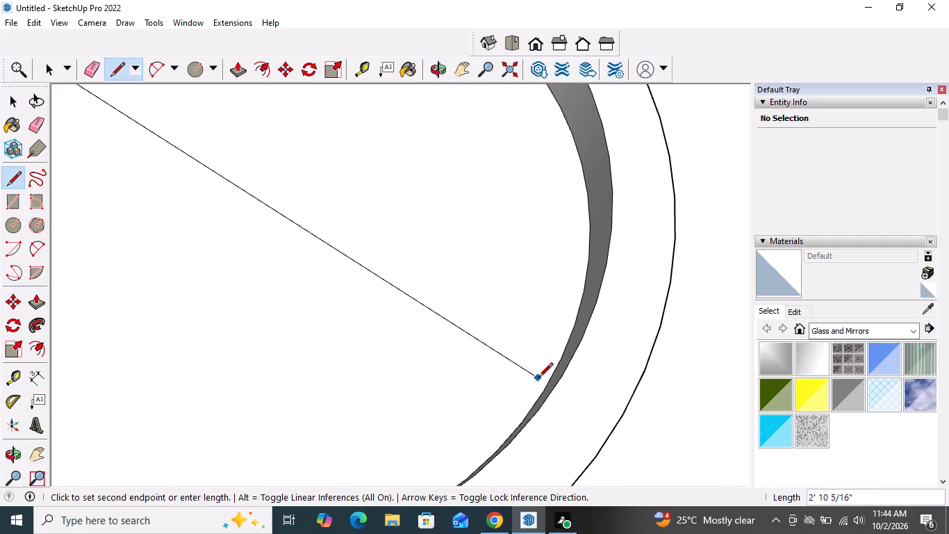
click(554, 370)
scroll(554, 382, down, 8)
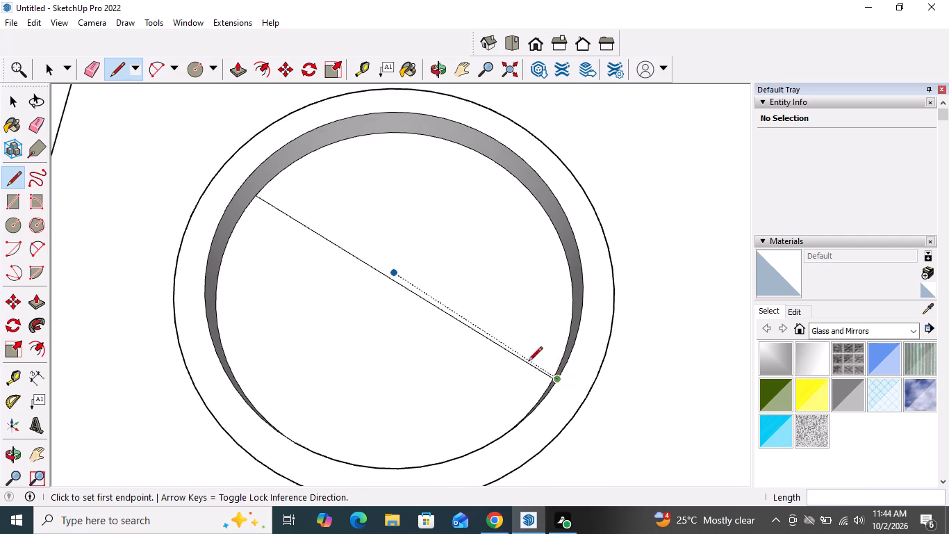
scroll(245, 216, up, 2)
click(245, 216)
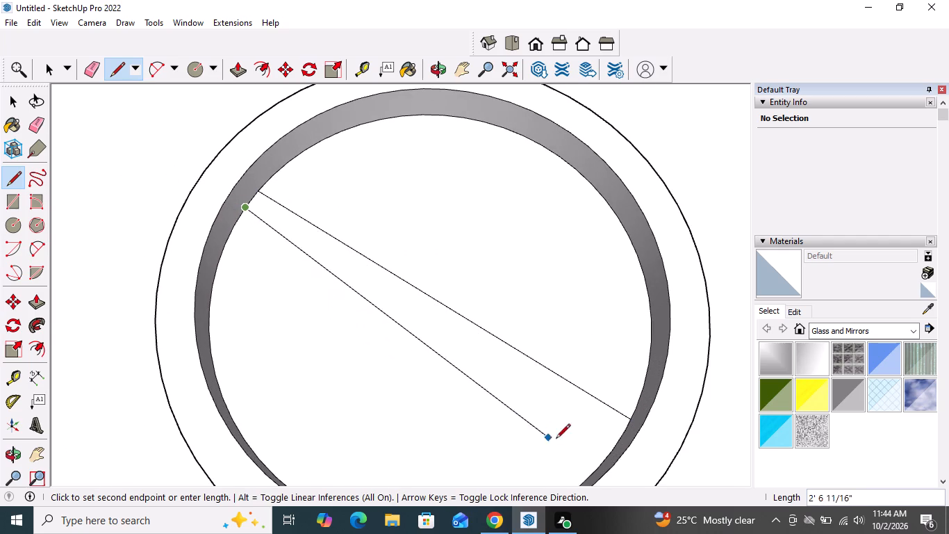
scroll(620, 445, up, 2)
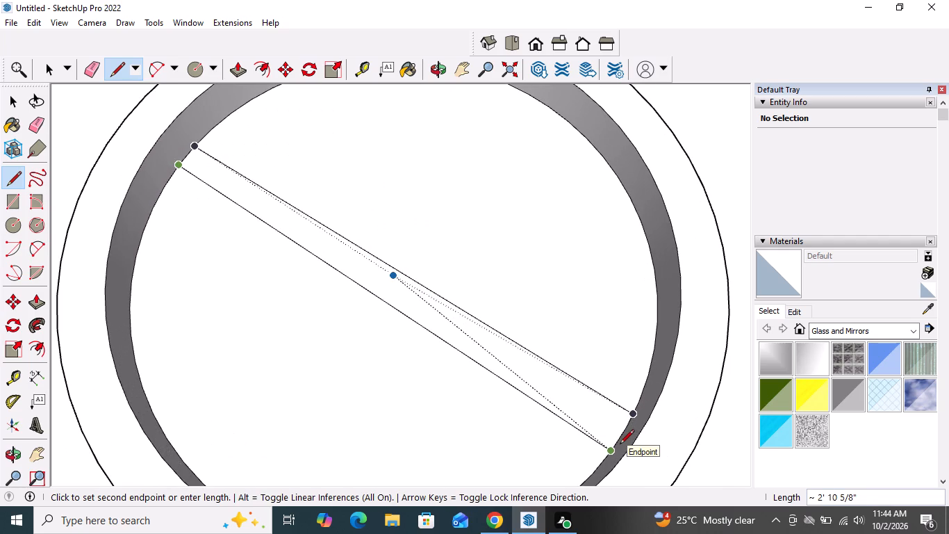
click(622, 439)
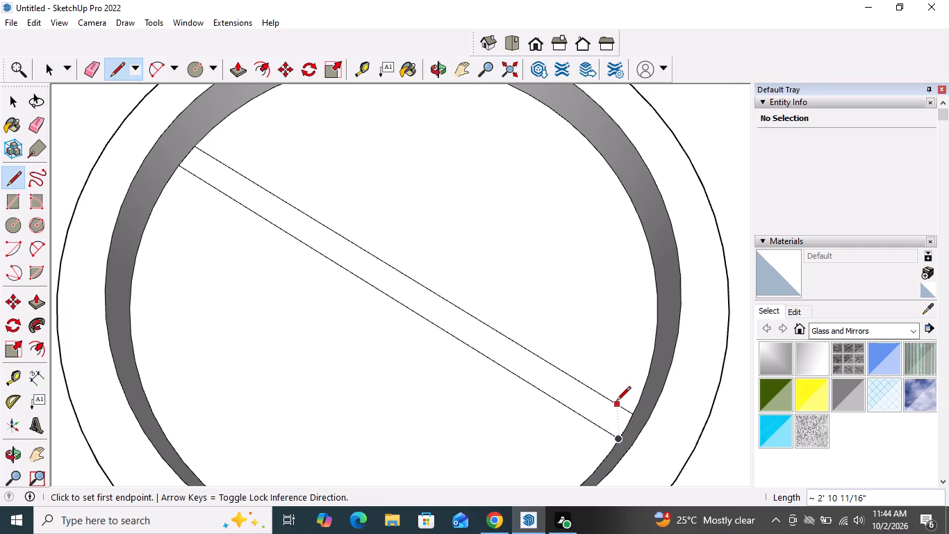
Draw a second pair of parallel lines, about 2' 10 5/8" to 2' 10 13/16" long, crossing the first bar in the front left burner ring.
scroll(616, 402, down, 4)
middle_drag(339, 442, 272, 422)
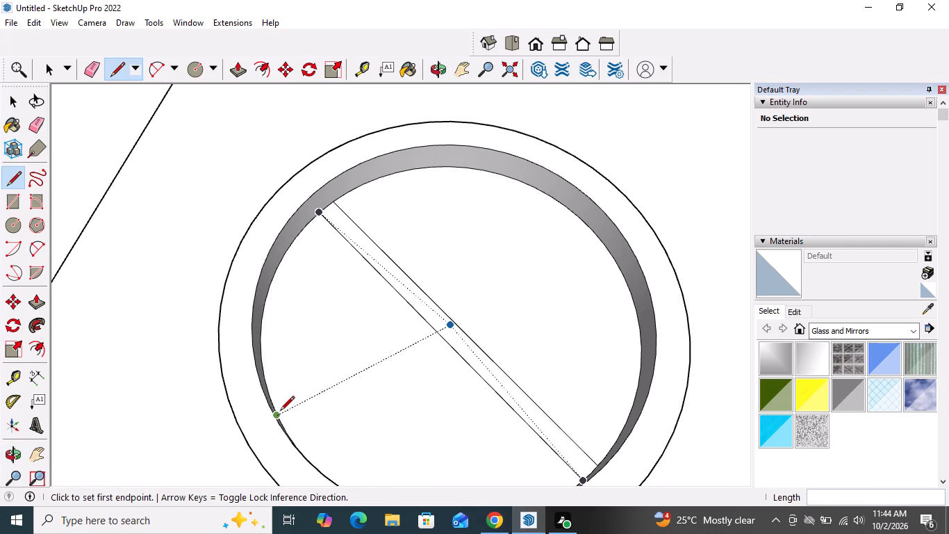
click(280, 412)
middle_drag(356, 340, 211, 320)
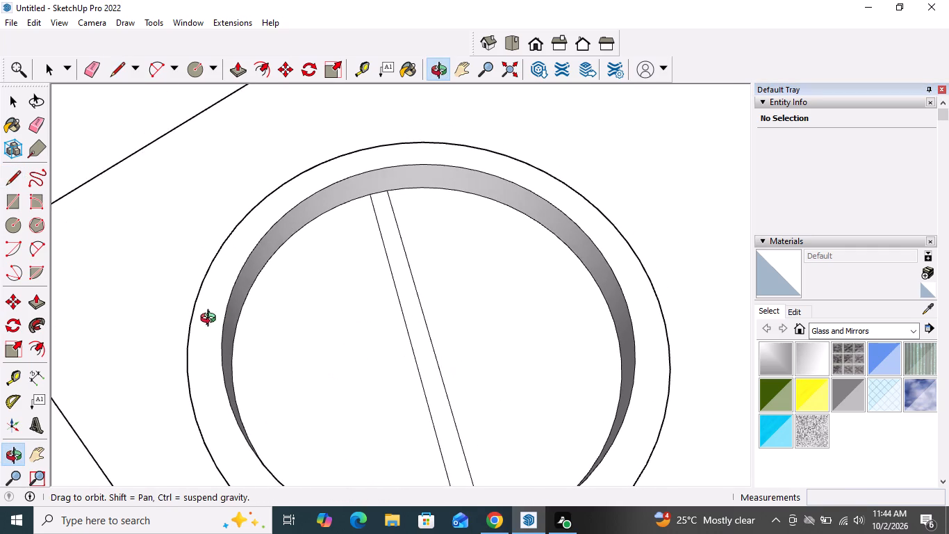
middle_drag(211, 320, 162, 318)
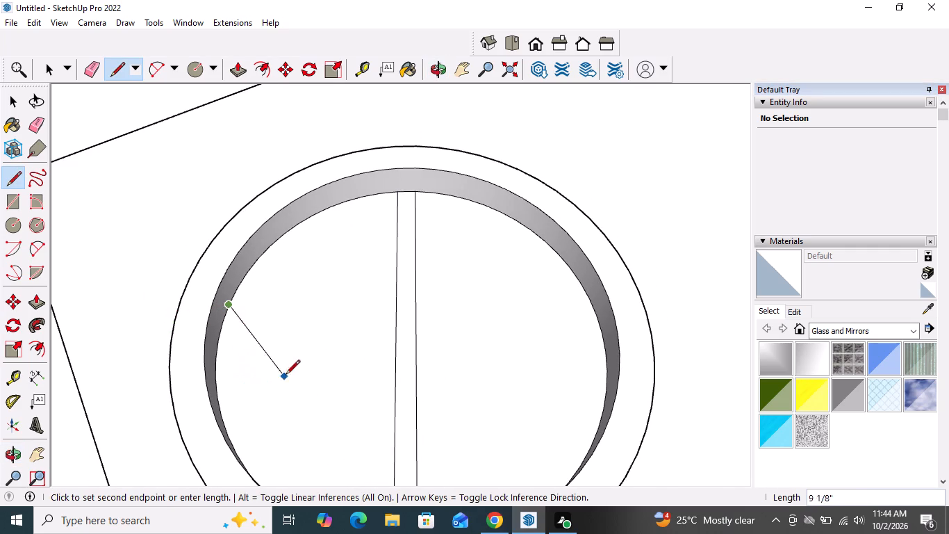
scroll(445, 394, down, 3)
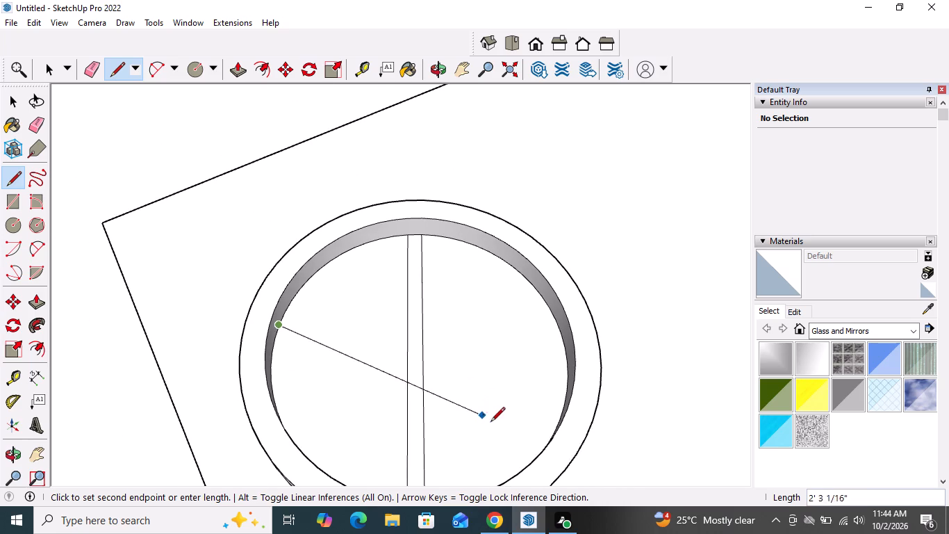
middle_drag(497, 428, 804, 406)
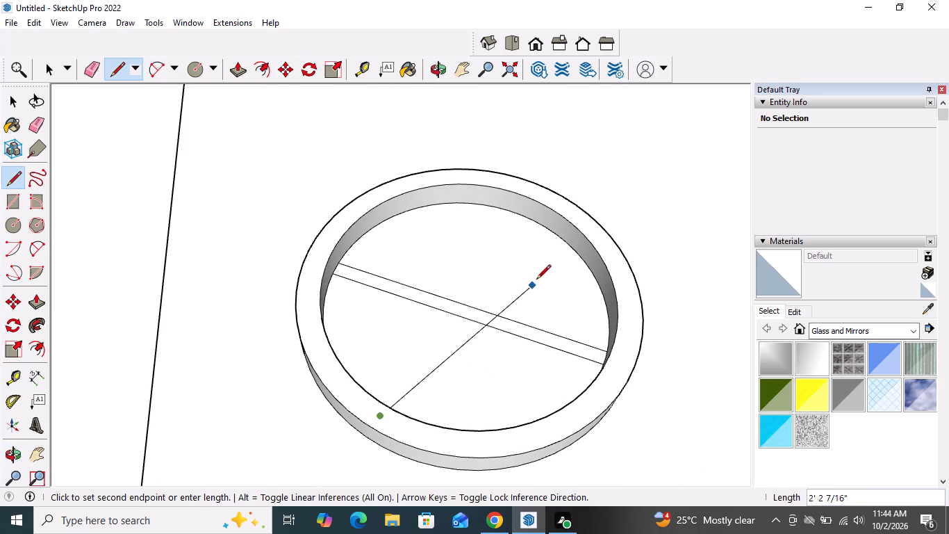
click(551, 234)
middle_drag(488, 305, 473, 388)
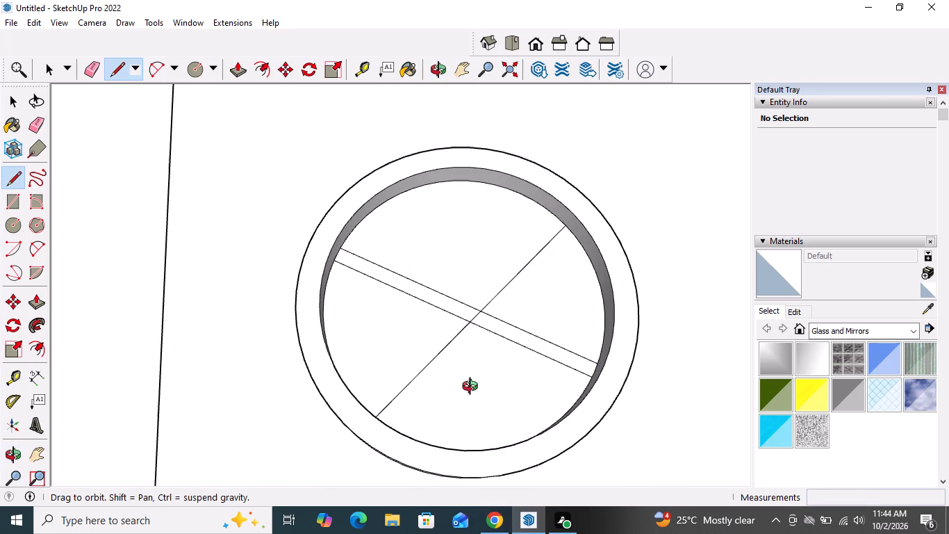
middle_drag(473, 388, 464, 446)
scroll(393, 390, up, 3)
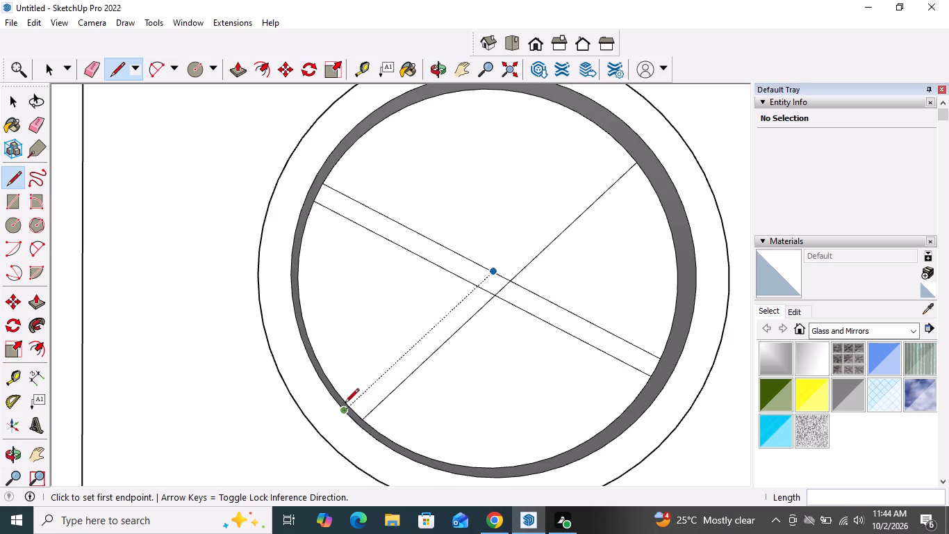
click(350, 403)
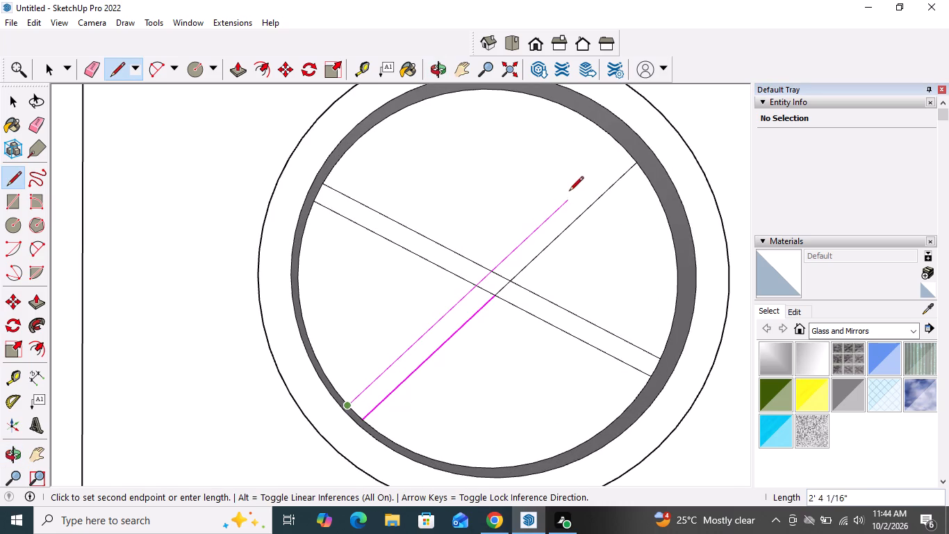
click(622, 150)
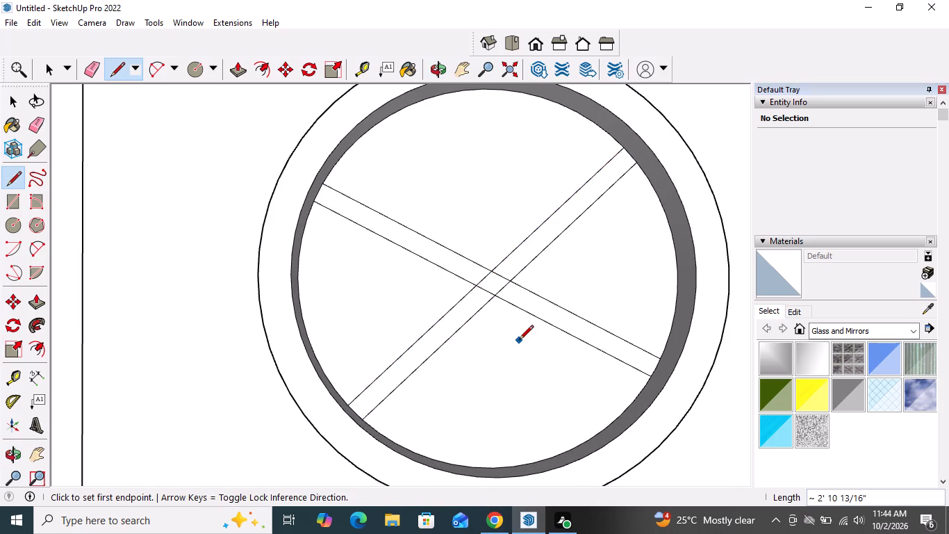
key(space)
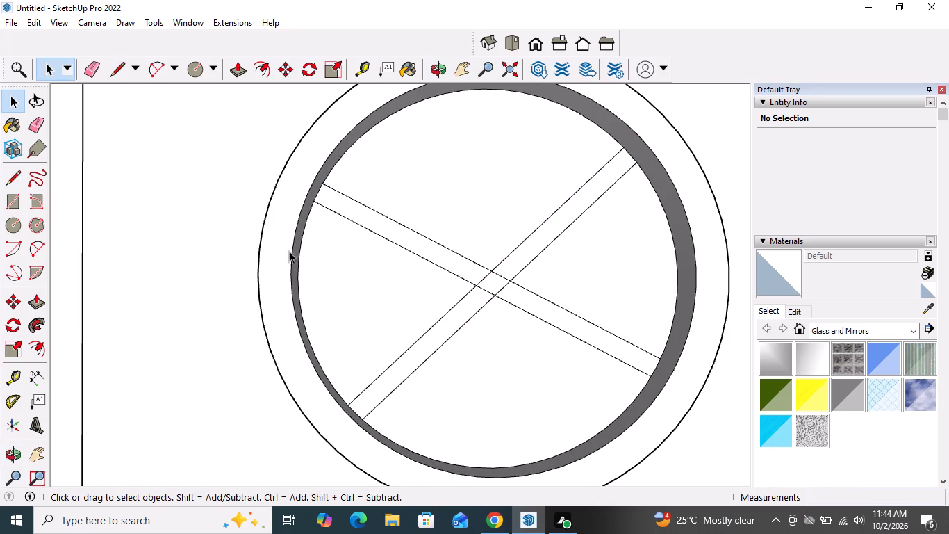
Draw a short closing line, about 1 13/16" long, across each of the four arms of the crossed bars in the front left burner.
click(10, 179)
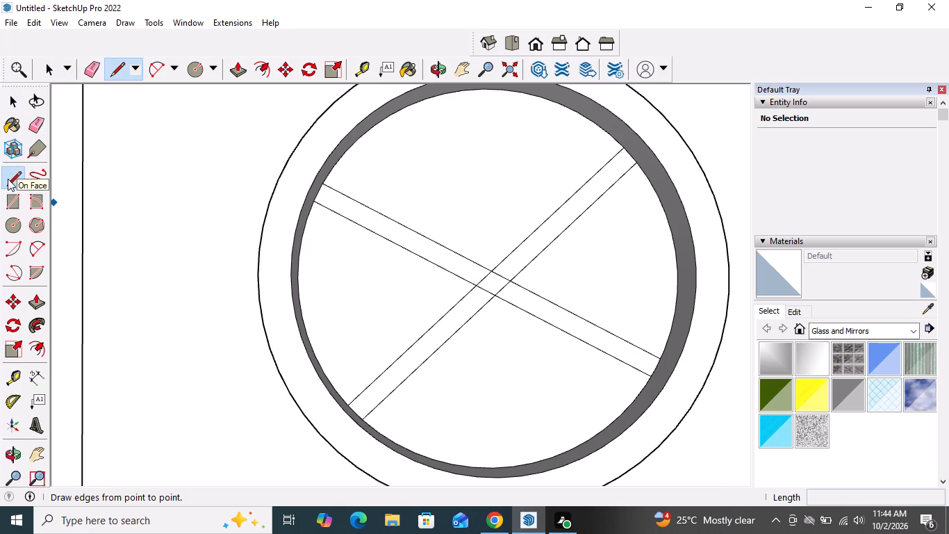
click(381, 233)
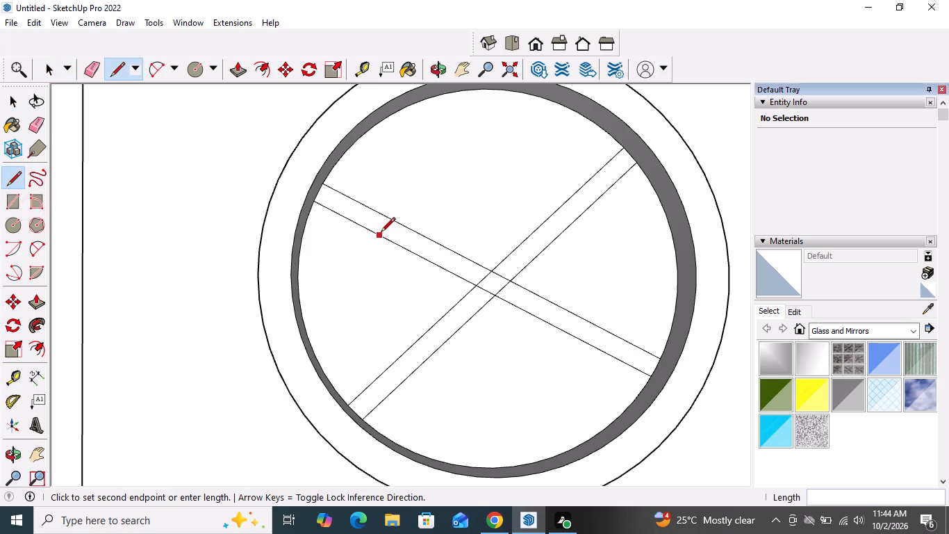
click(388, 217)
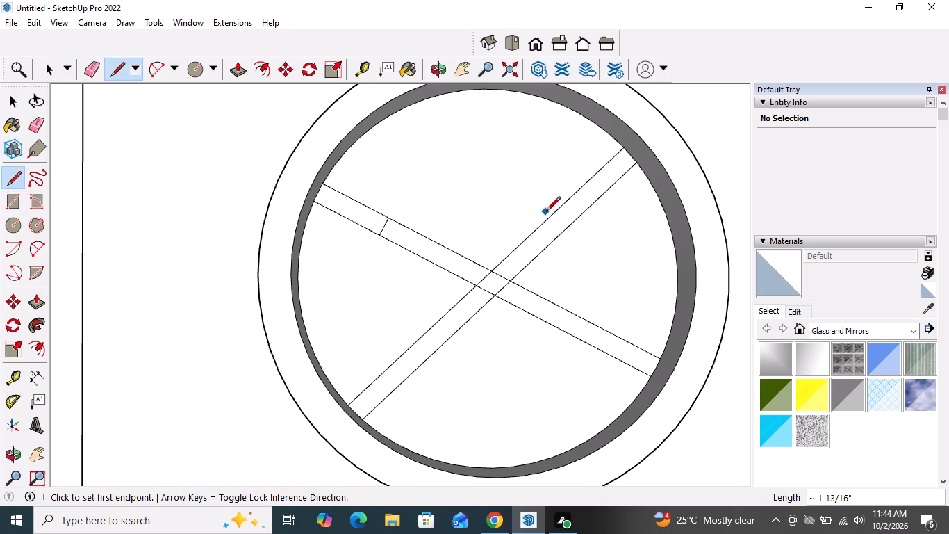
click(561, 210)
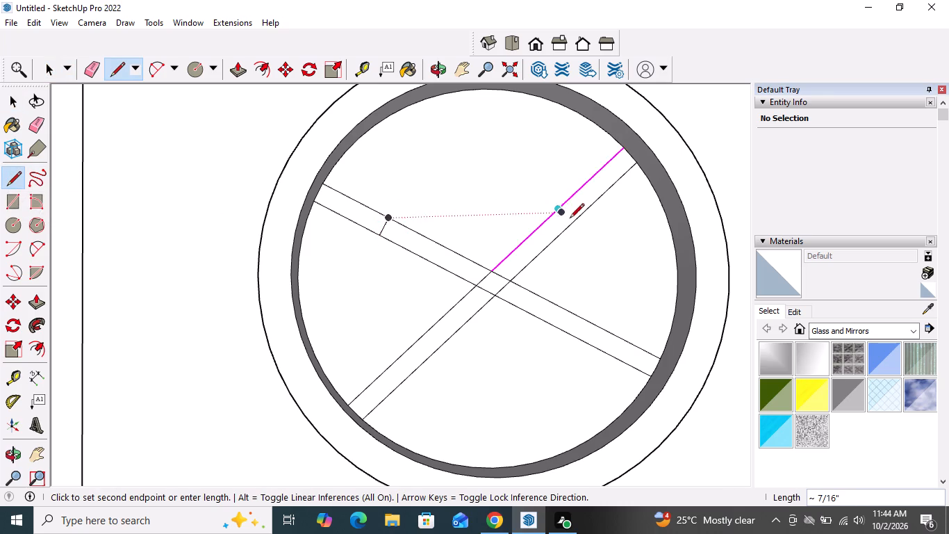
click(572, 221)
click(586, 318)
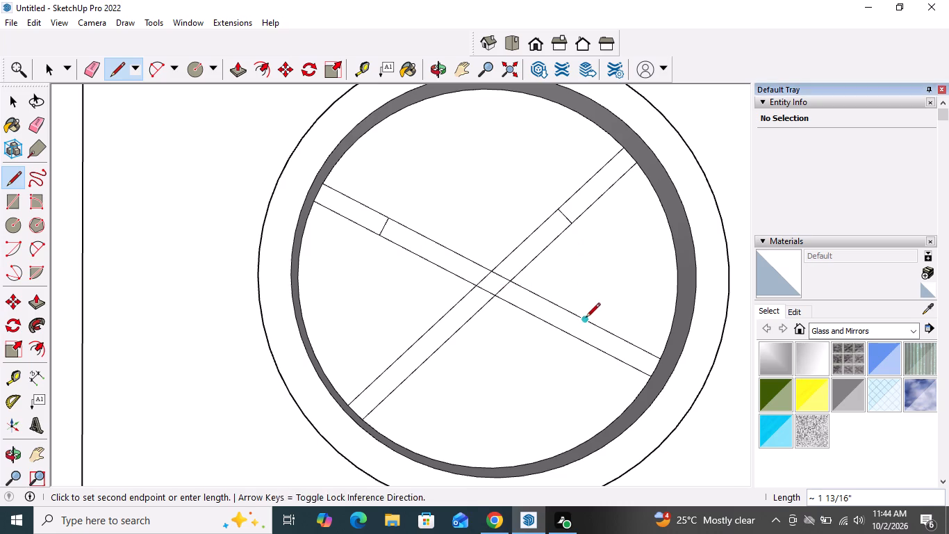
click(575, 334)
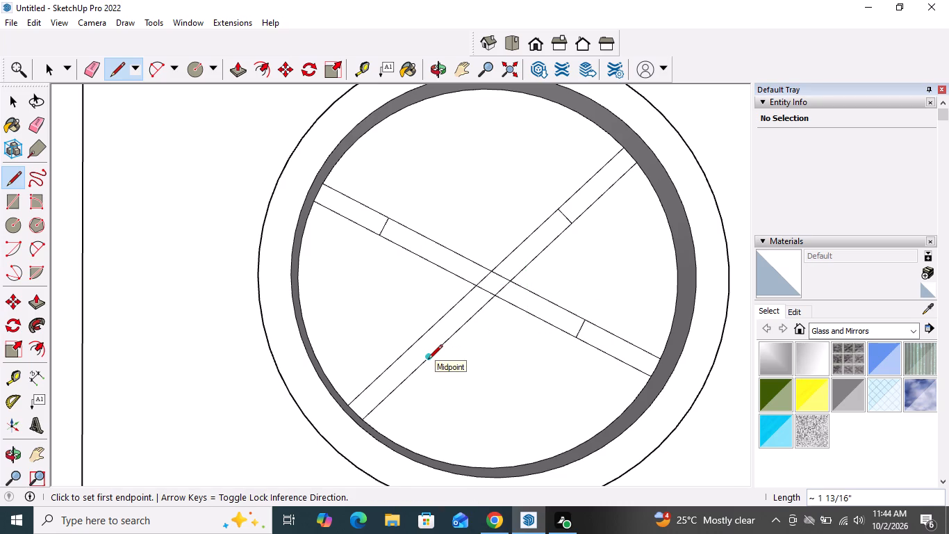
click(428, 360)
click(415, 345)
key(space)
Erase the bar edges around the centre of the front left burner, inside the closing lines, leaving four separate arms.
click(35, 126)
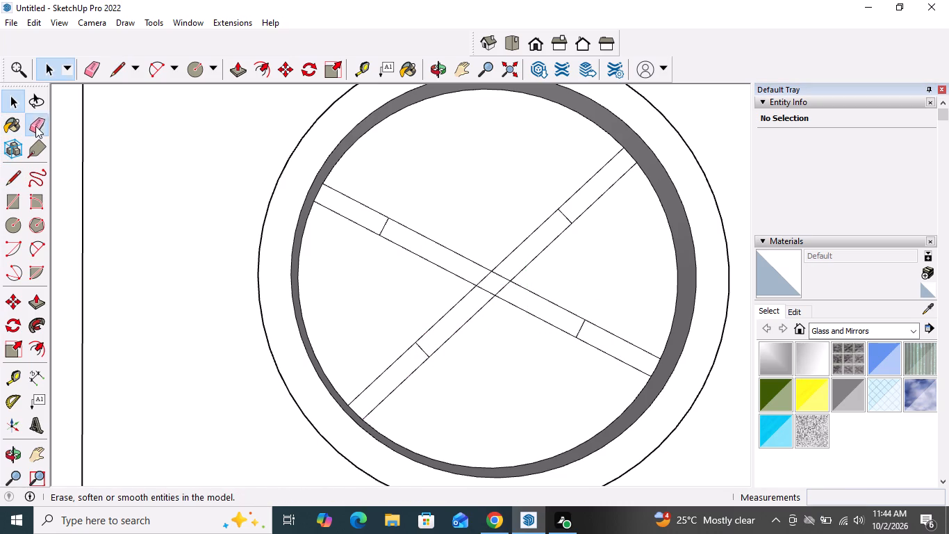
click(400, 246)
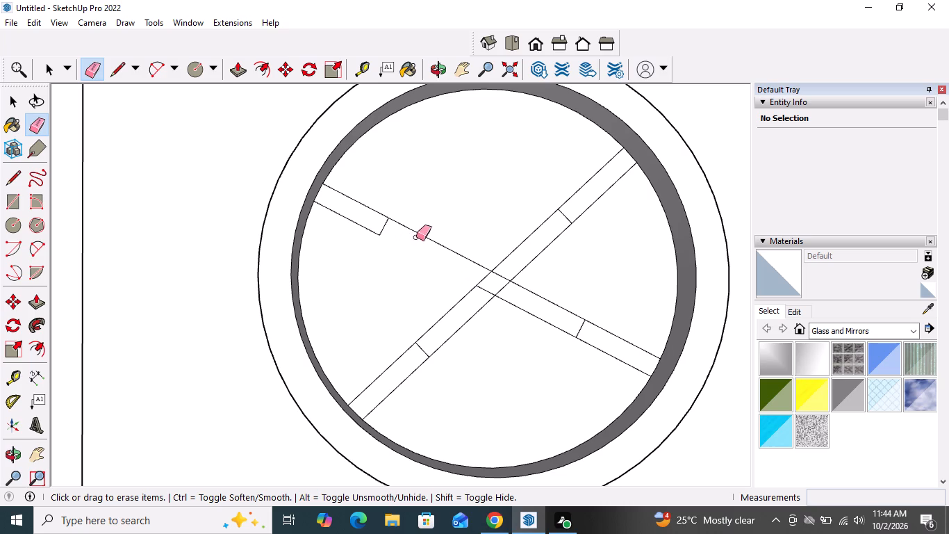
click(419, 232)
click(487, 278)
click(468, 291)
click(478, 309)
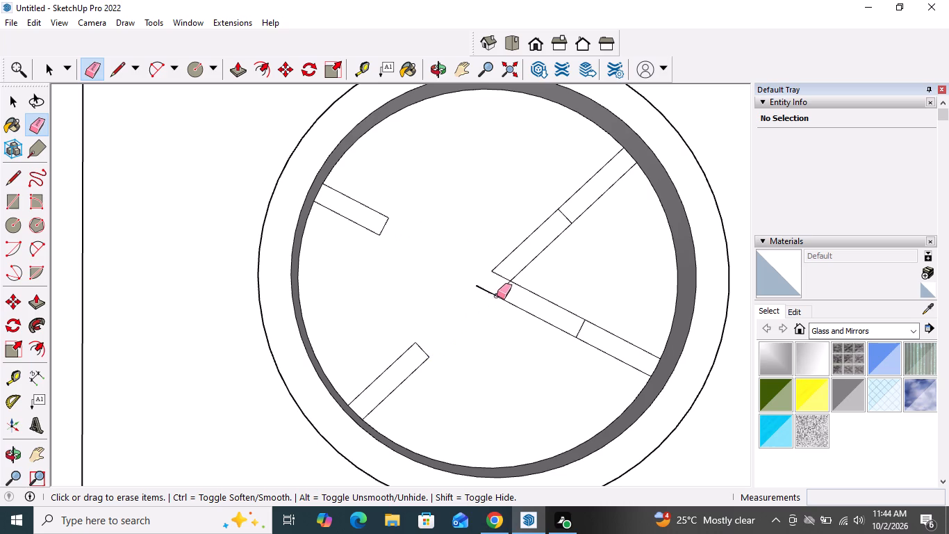
click(497, 295)
click(511, 280)
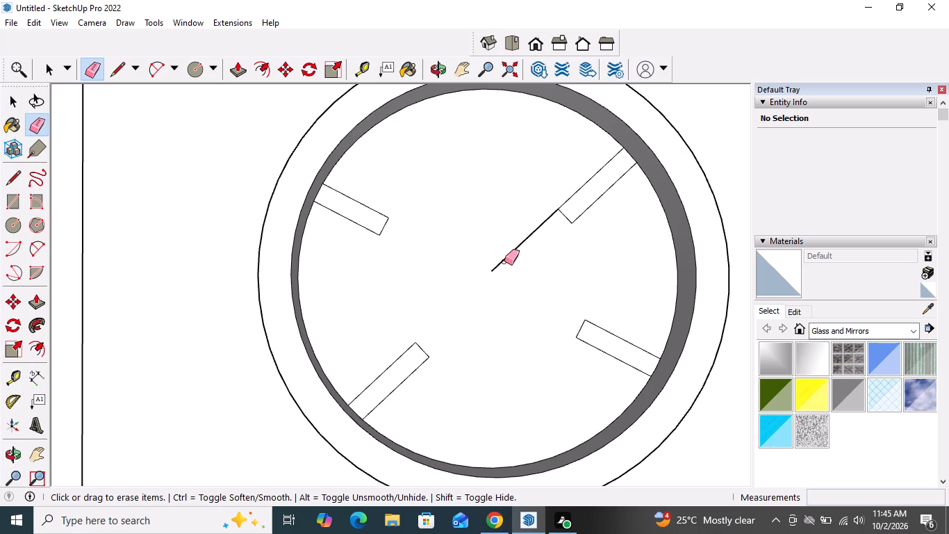
click(504, 261)
scroll(504, 292, down, 3)
key(space)
Push/Pull the four arm faces in the front left burner ring up by about 2 9/16".
scroll(405, 259, up, 3)
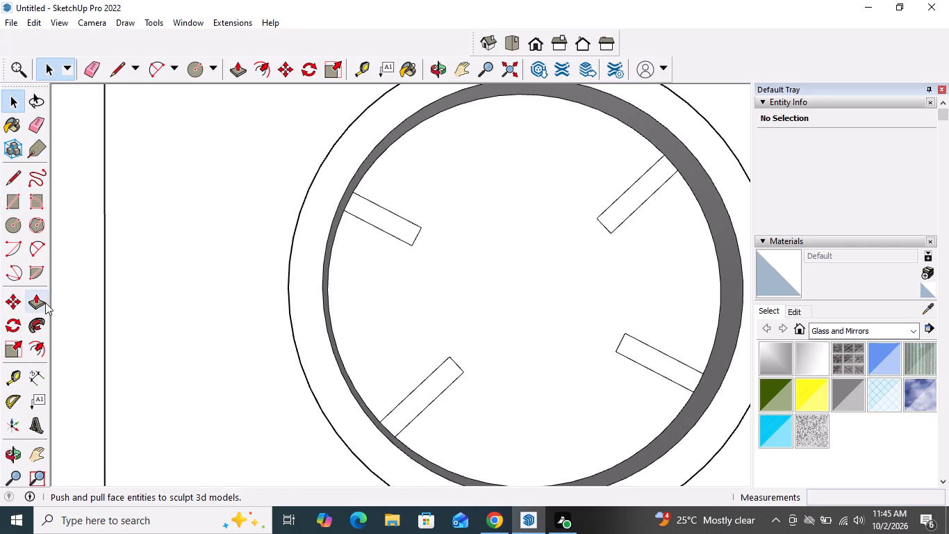
click(44, 302)
click(410, 227)
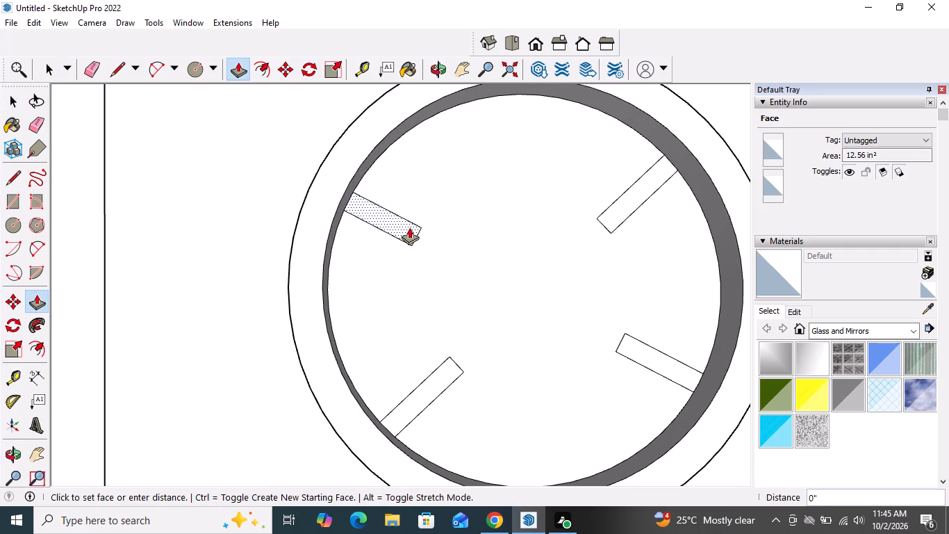
click(402, 222)
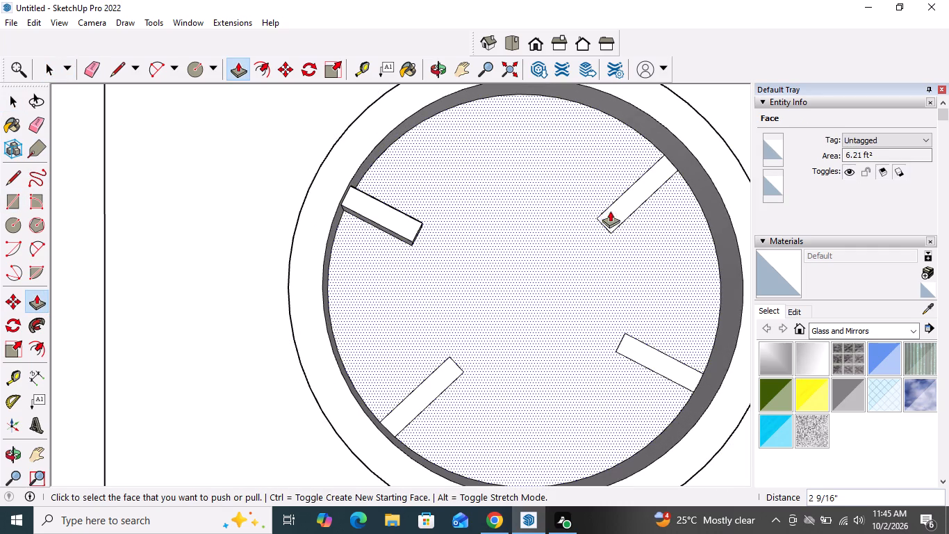
click(617, 209)
click(617, 208)
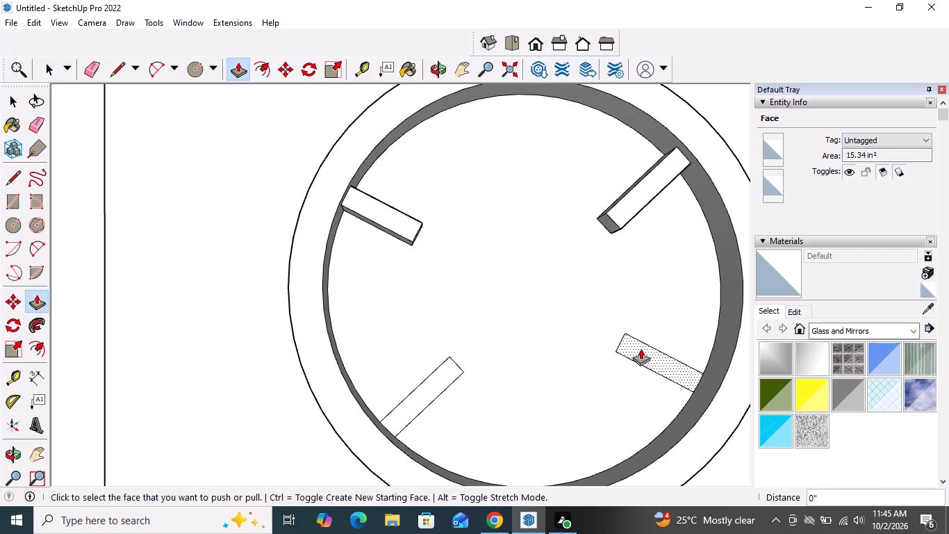
double_click(641, 348)
double_click(434, 375)
scroll(455, 321, down, 5)
key(space)
Examine the whole kitchen model, including the finished cooktop on the counter, from several angles.
scroll(464, 308, down, 11)
scroll(341, 290, down, 5)
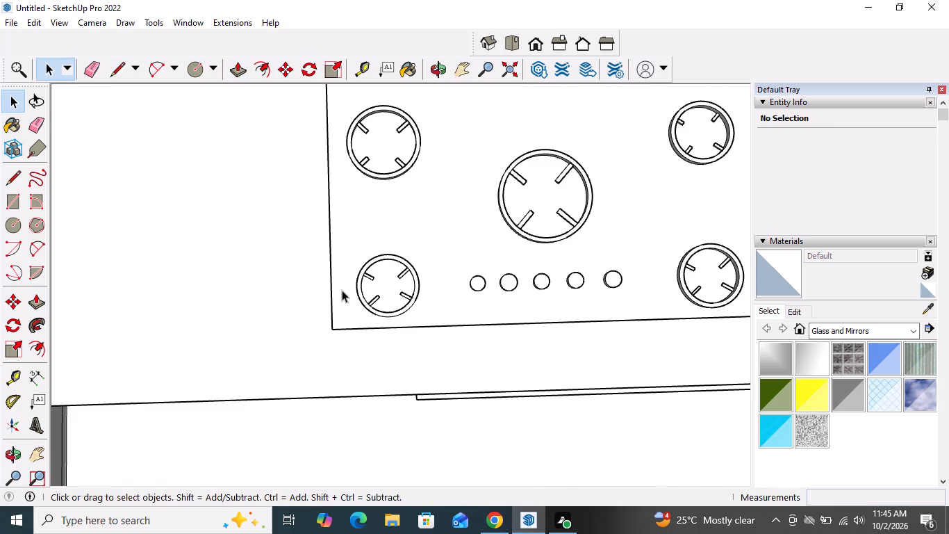
scroll(343, 285, down, 9)
middle_drag(367, 355, 345, 118)
scroll(352, 195, down, 9)
middle_drag(382, 284, 297, 227)
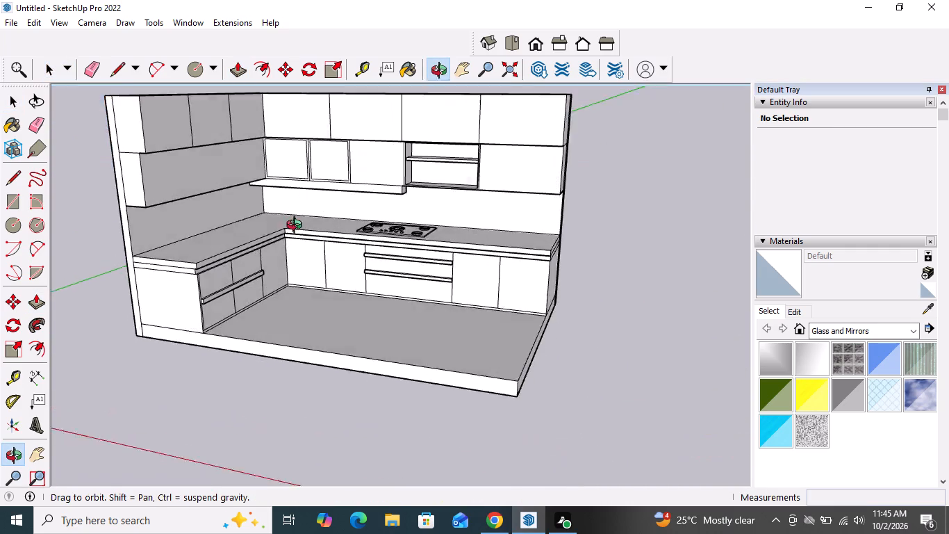
middle_drag(297, 227, 272, 270)
scroll(281, 223, up, 5)
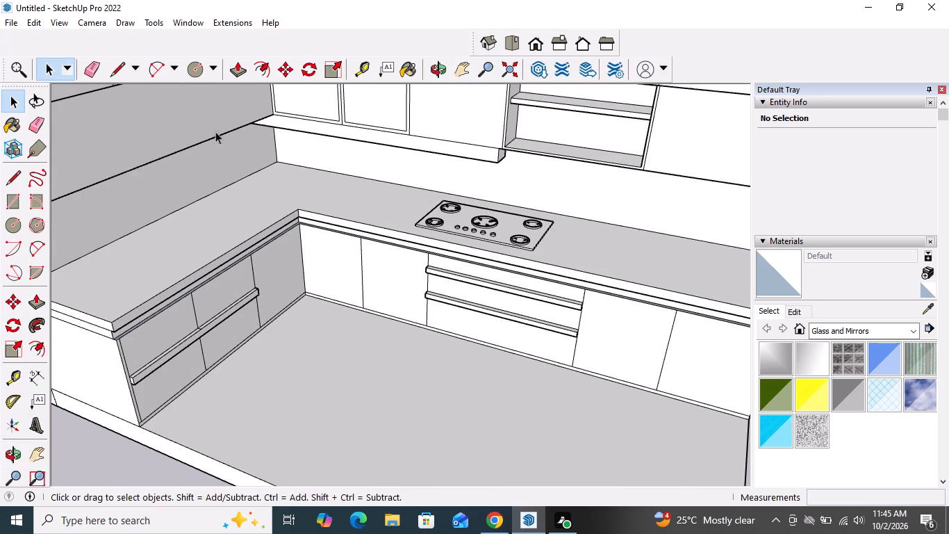
scroll(388, 245, down, 4)
scroll(431, 292, down, 5)
middle_drag(432, 311, 486, 307)
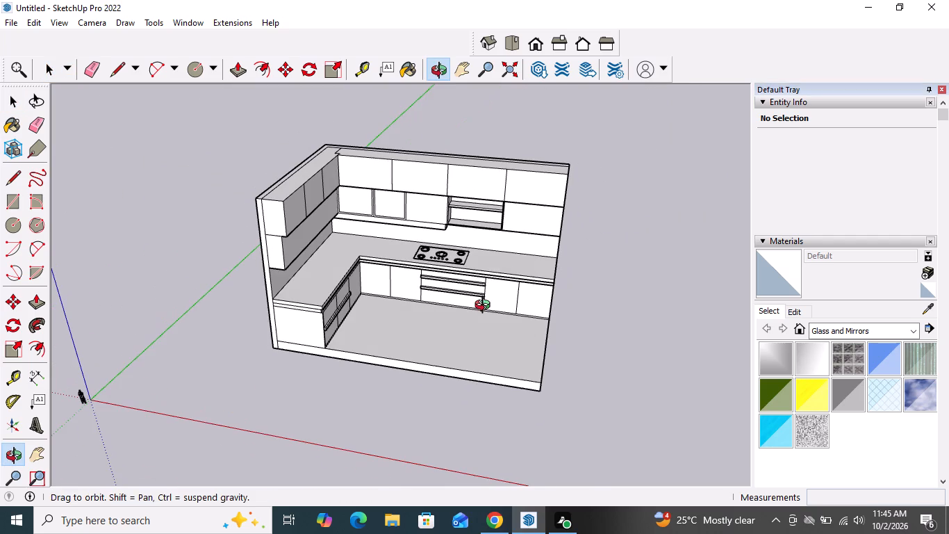
middle_drag(486, 307, 486, 307)
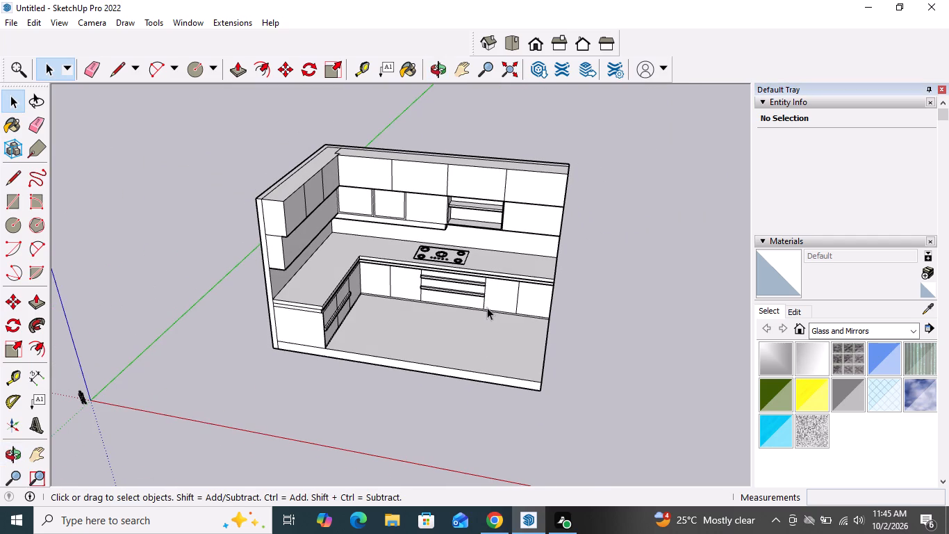
Paint the back wall's lower-row cabinet front beyond the open shelves with Wood Bamboo from the Wood materials.
click(839, 332)
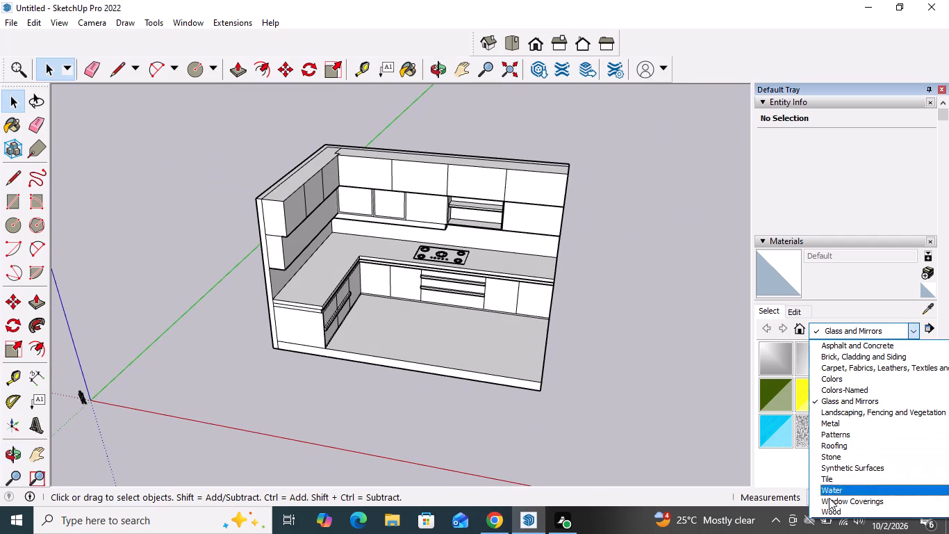
click(830, 508)
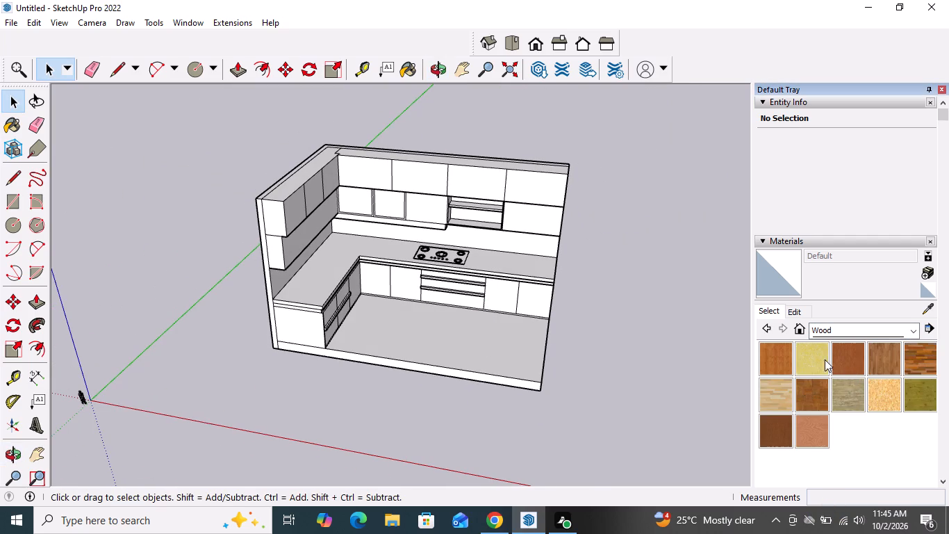
click(779, 358)
scroll(693, 258, up, 3)
scroll(514, 210, up, 1)
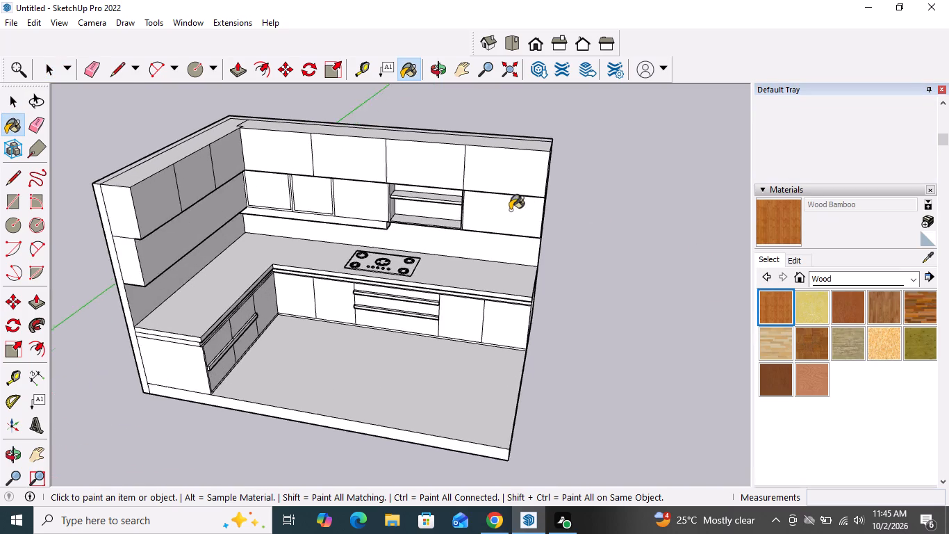
scroll(510, 210, up, 2)
click(504, 209)
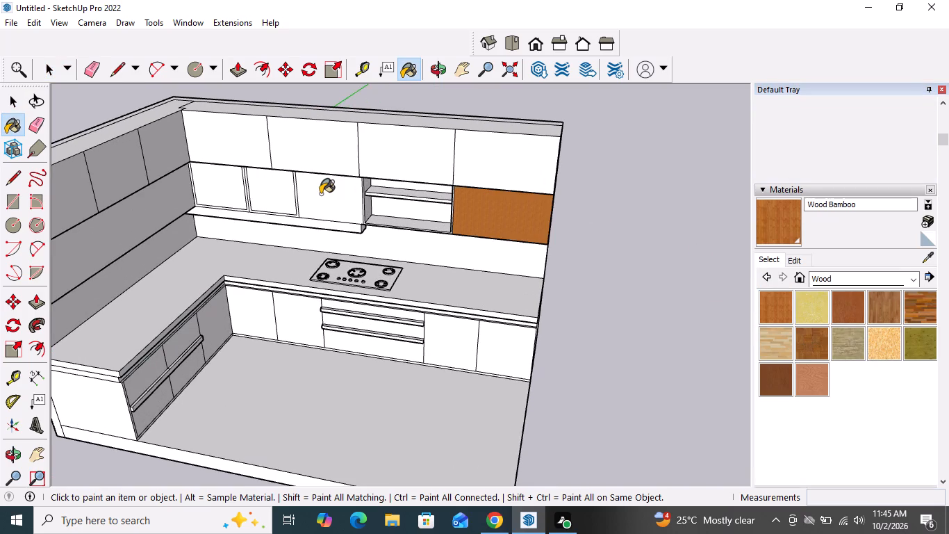
Brighten the Wood Bamboo material to a lighter orange using the Color Wheel picker.
scroll(433, 273, up, 1)
middle_drag(439, 257, 457, 145)
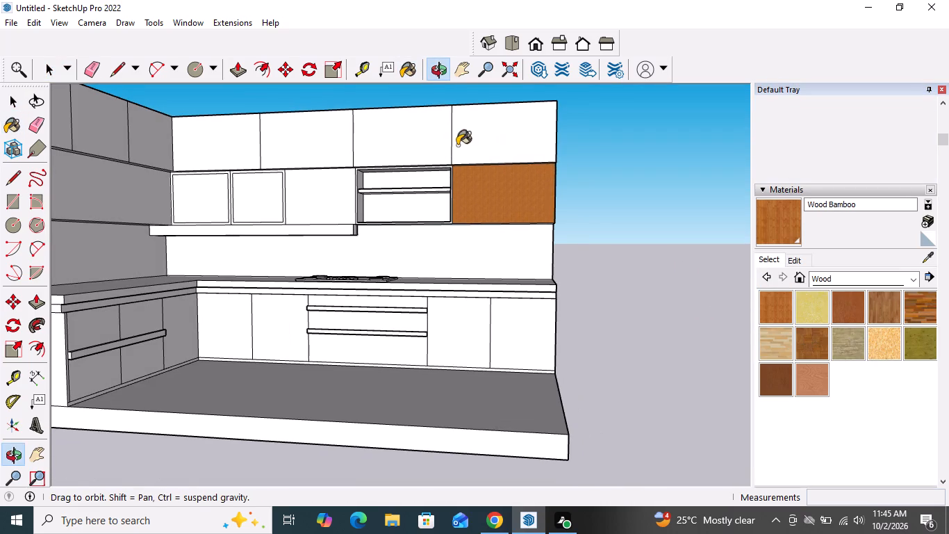
click(800, 259)
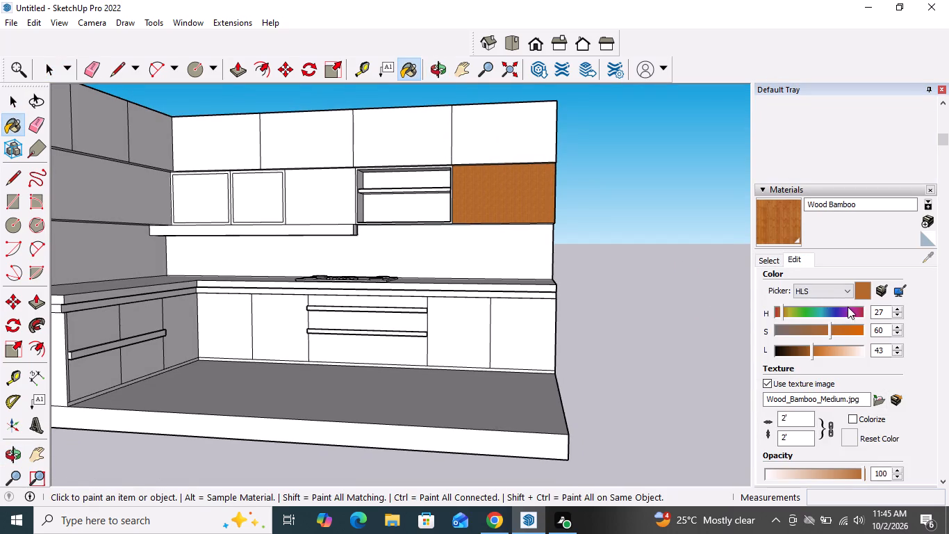
click(844, 292)
click(837, 307)
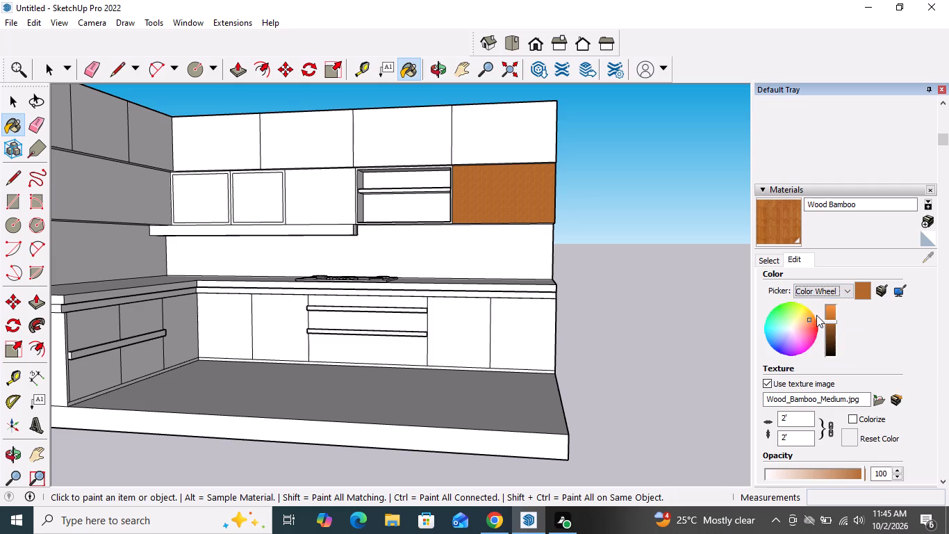
drag(834, 321, 834, 314)
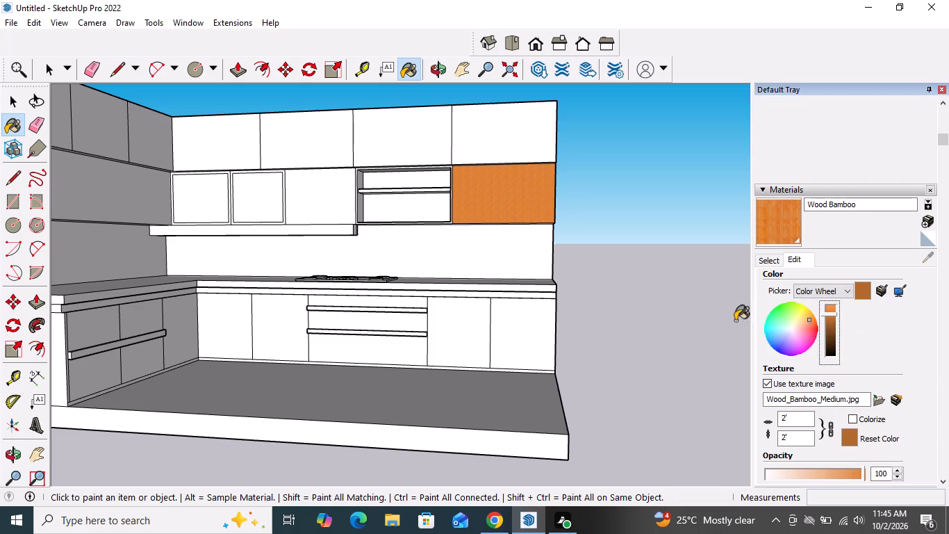
Paint the cabinet front beside the open shelves and the side wall's long lower-row cabinet front with Wood Bamboo.
middle_drag(674, 311, 669, 323)
drag(331, 202, 343, 212)
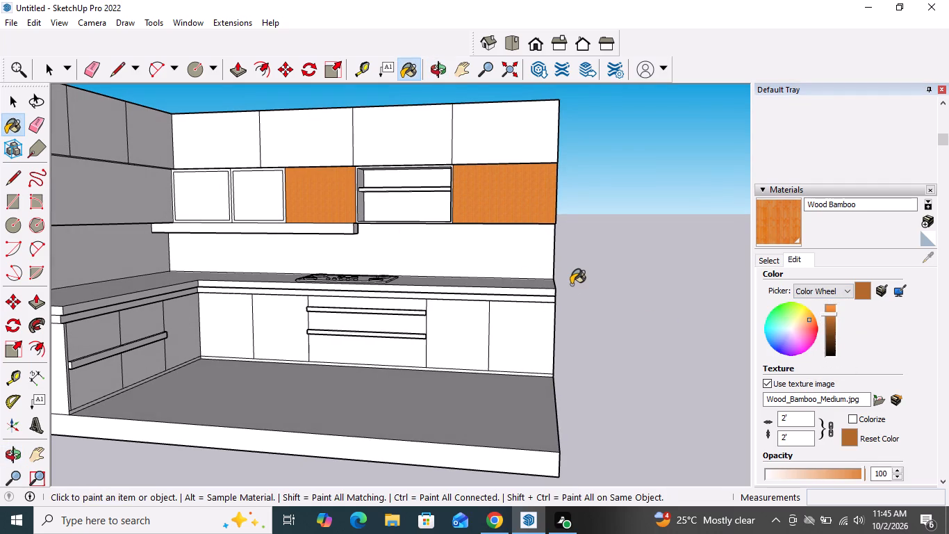
middle_drag(575, 281, 525, 293)
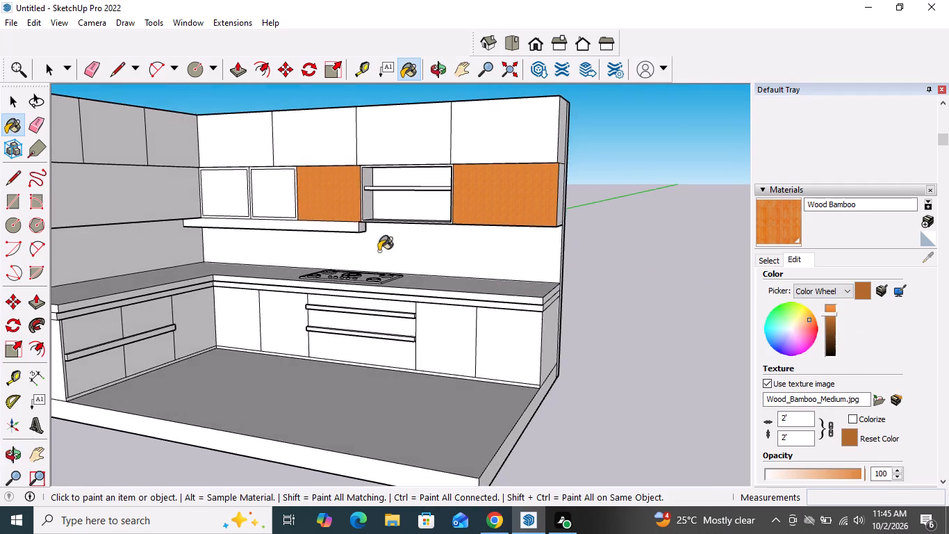
scroll(402, 286, down, 4)
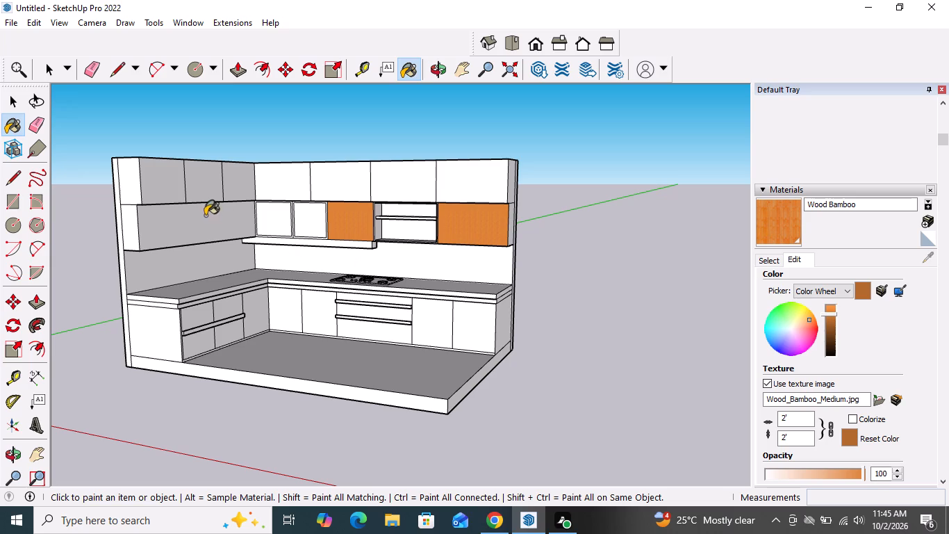
click(205, 216)
Paint the toe-kick strip beneath the back wall's base cabinets with Wood Bamboo.
middle_drag(281, 302, 414, 306)
scroll(397, 359, up, 8)
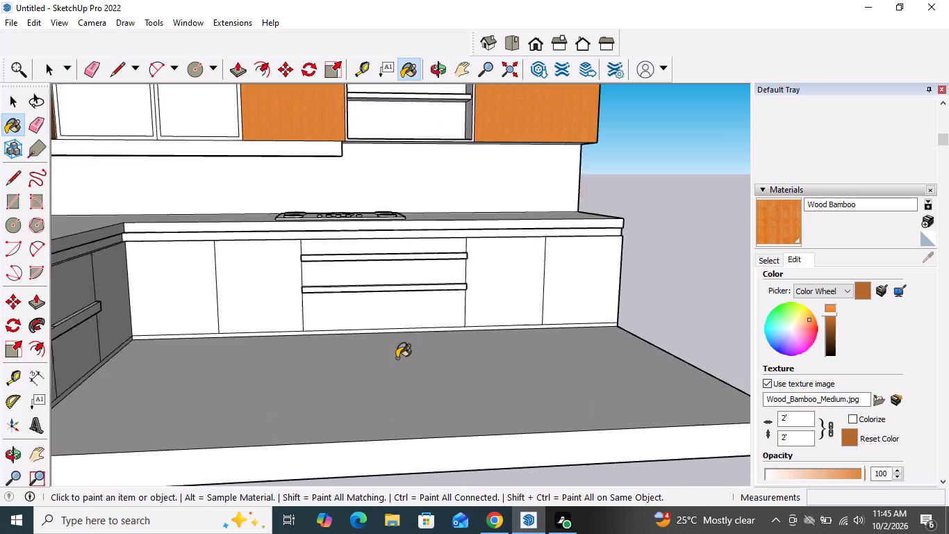
scroll(395, 355, up, 13)
click(385, 305)
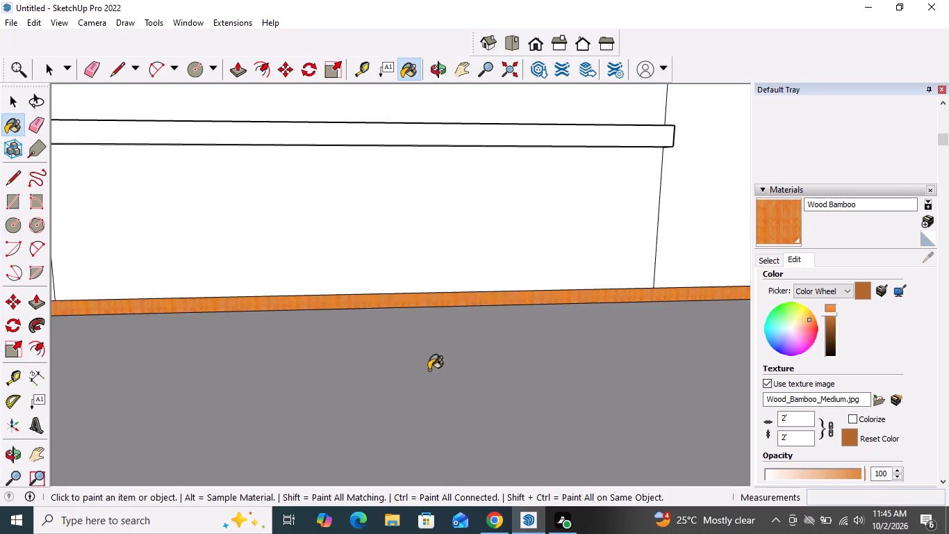
Paint the lower drawer handle on the back wall's base cabinets, including its underside, with Wood Bamboo.
scroll(429, 384, down, 16)
scroll(440, 316, up, 9)
click(431, 321)
middle_drag(435, 318, 427, 392)
click(421, 337)
scroll(416, 378, up, 1)
middle_drag(416, 369, 446, 158)
middle_drag(446, 170, 443, 195)
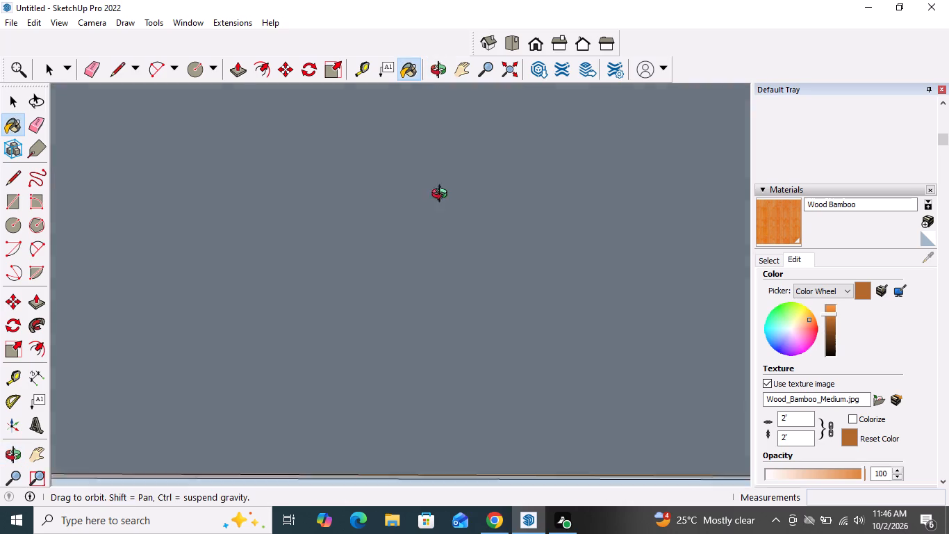
middle_drag(443, 195, 417, 346)
scroll(415, 349, down, 9)
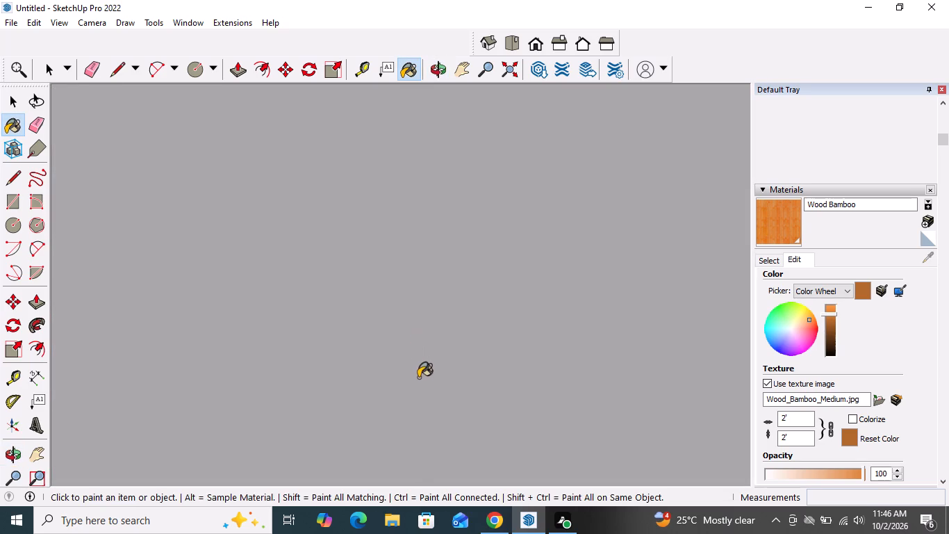
scroll(418, 378, down, 20)
scroll(418, 378, down, 14)
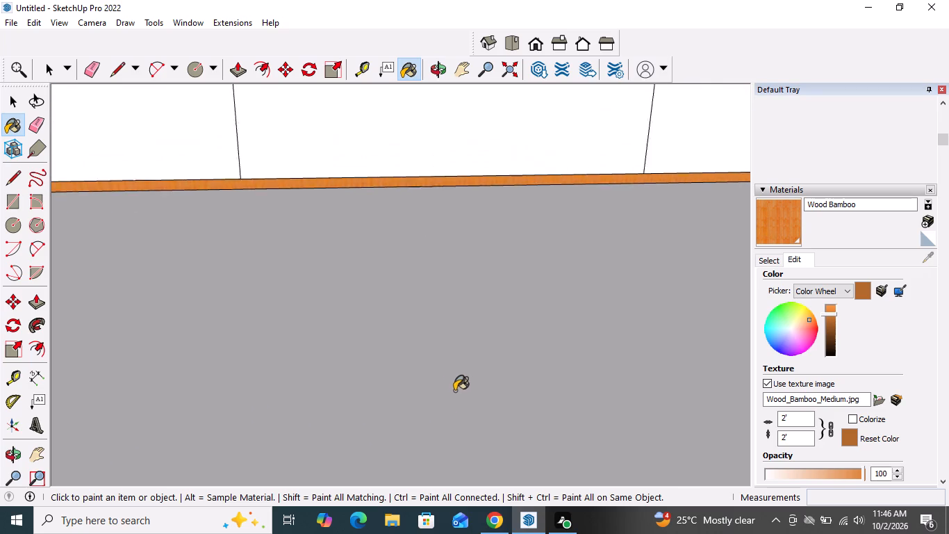
scroll(454, 391, down, 14)
middle_drag(440, 238, 444, 175)
scroll(410, 234, up, 10)
middle_drag(424, 267, 429, 232)
scroll(433, 212, up, 20)
scroll(433, 212, up, 2)
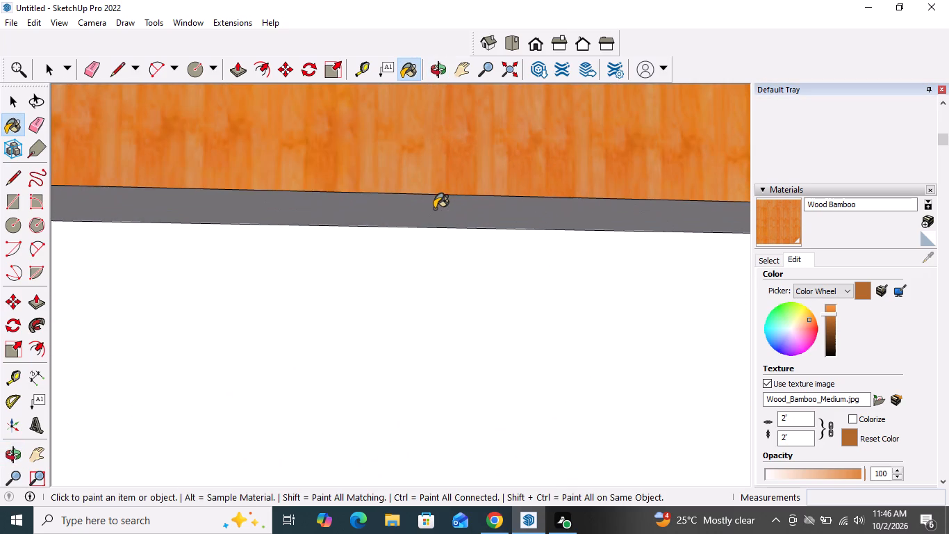
click(436, 207)
Paint the underside, front and top faces of the upper drawer handle with Wood Bamboo.
scroll(360, 353, down, 17)
scroll(393, 422, down, 4)
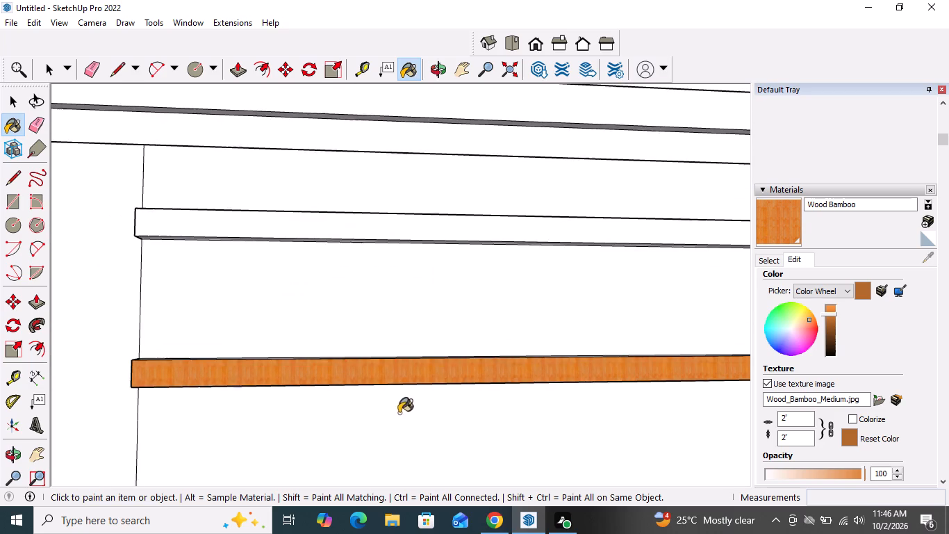
scroll(443, 241, up, 15)
click(439, 235)
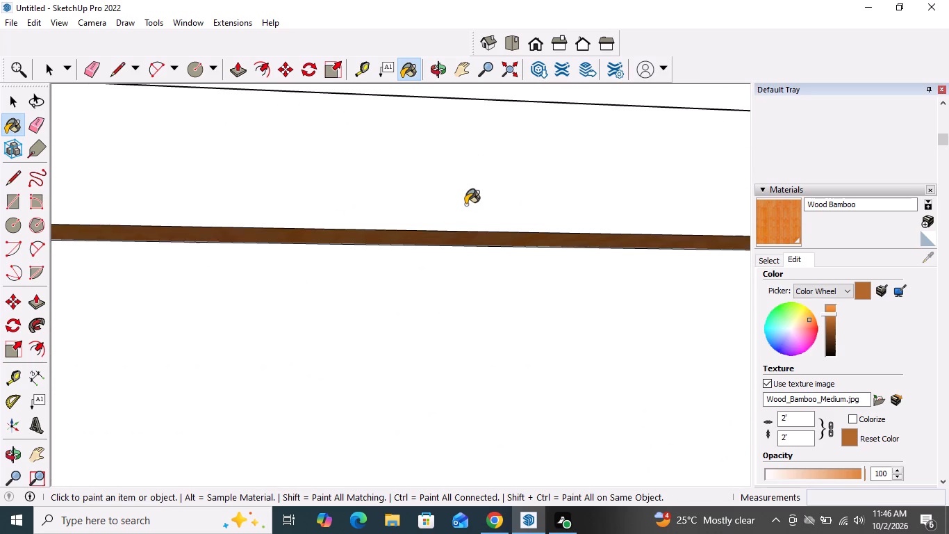
click(465, 204)
scroll(424, 387, down, 10)
middle_drag(459, 289, 439, 382)
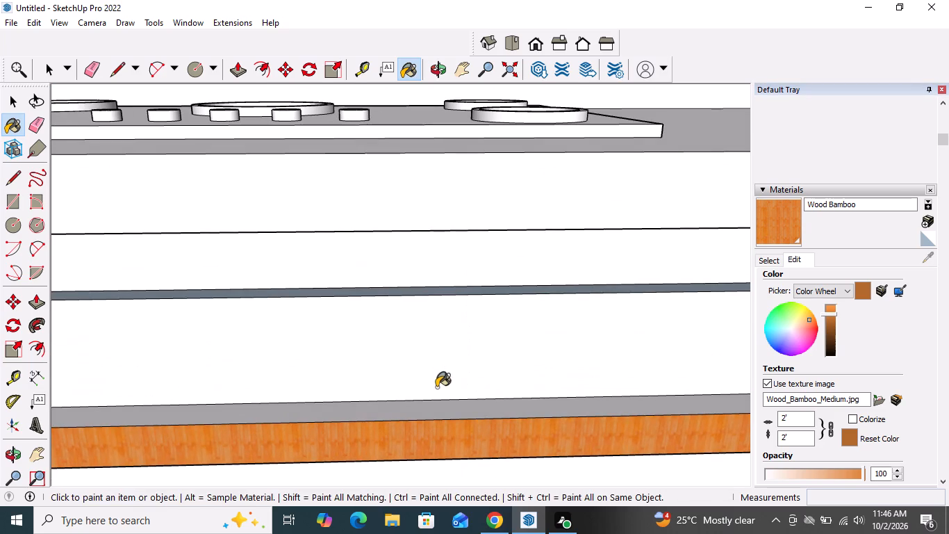
click(428, 407)
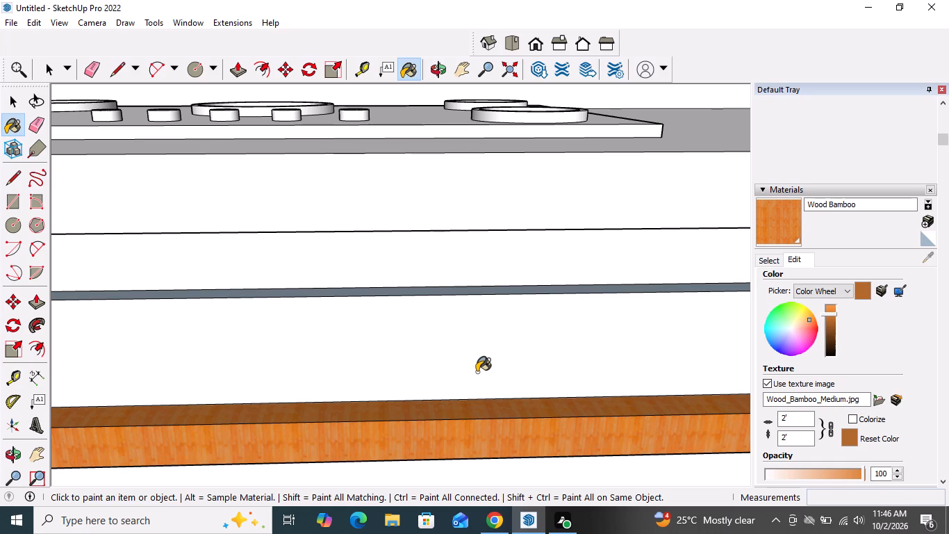
Paint the long strip beneath the back countertop and the narrow face running along it with Wood Bamboo.
click(447, 257)
click(435, 289)
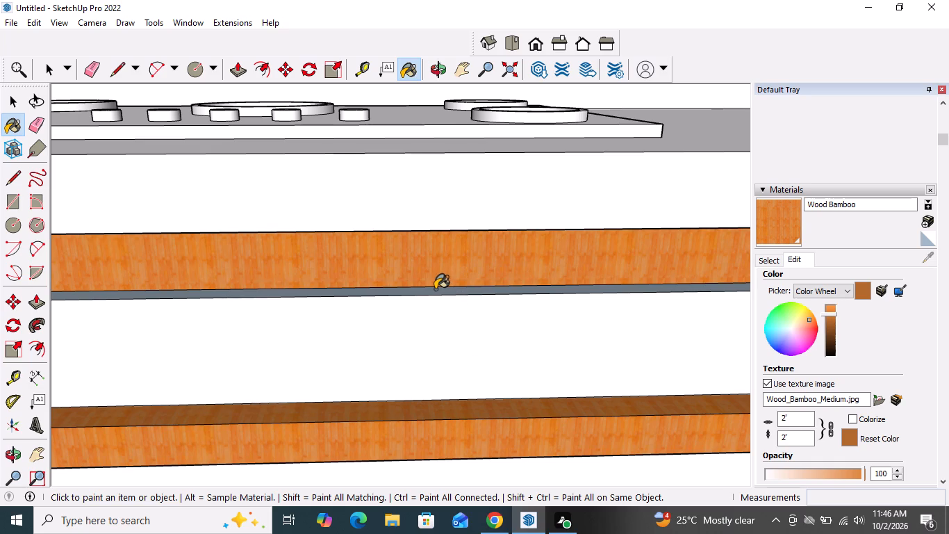
scroll(435, 289, down, 4)
middle_drag(437, 281, 442, 165)
scroll(442, 165, up, 7)
click(443, 165)
scroll(387, 218, down, 2)
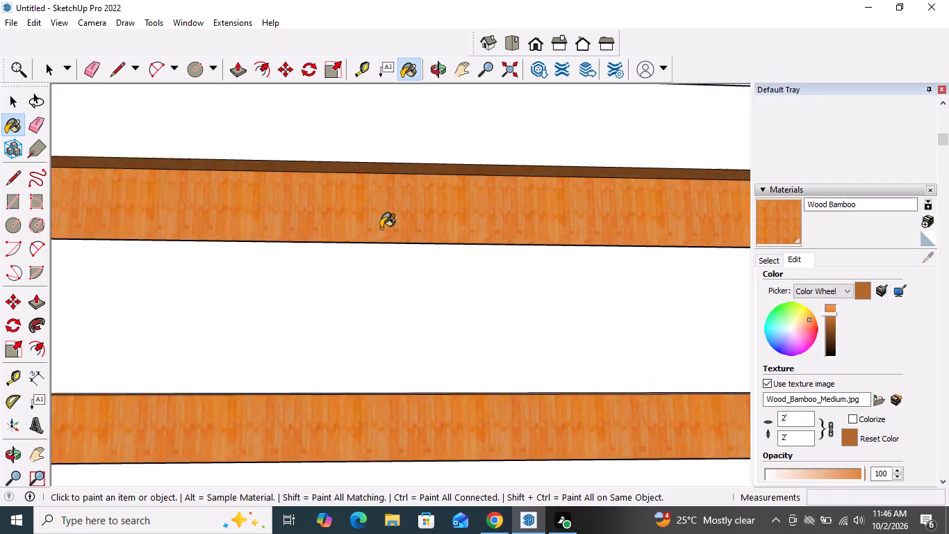
scroll(381, 228, down, 13)
scroll(399, 280, down, 12)
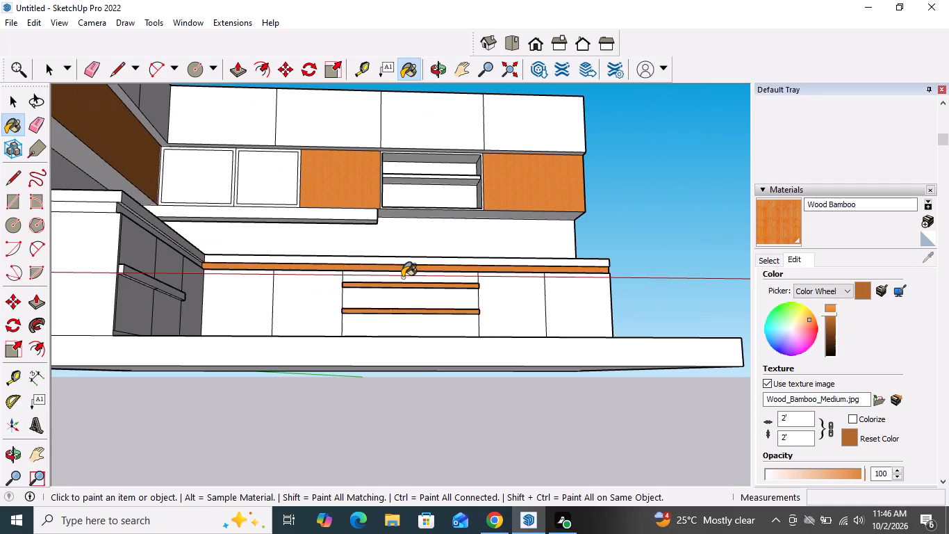
middle_drag(453, 284, 337, 334)
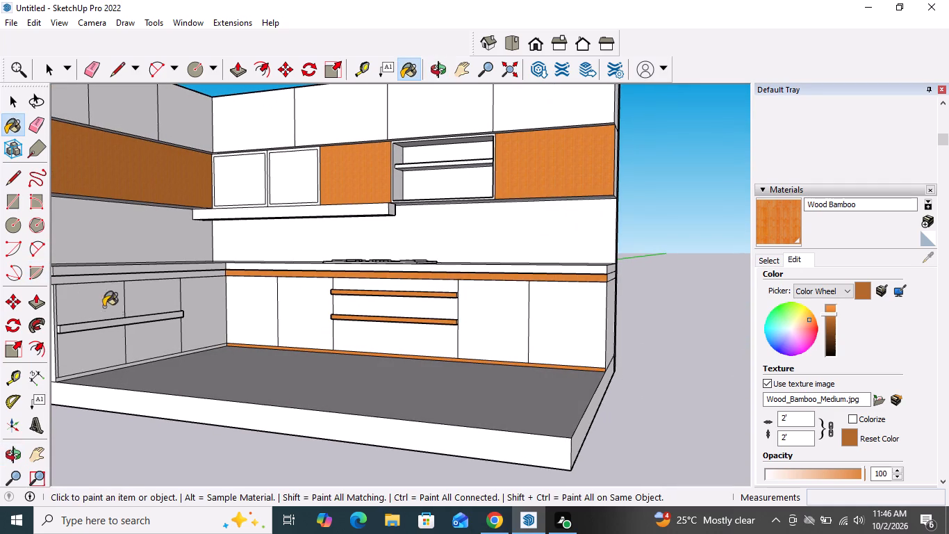
scroll(295, 326, down, 4)
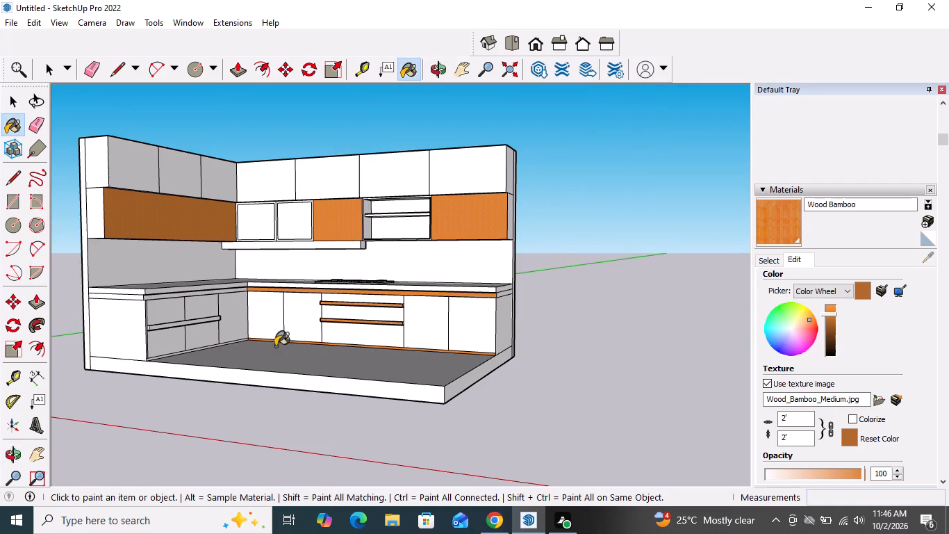
Paint the toe-kick strip beneath the side wall's base cabinets with Wood Bamboo.
scroll(224, 341, up, 15)
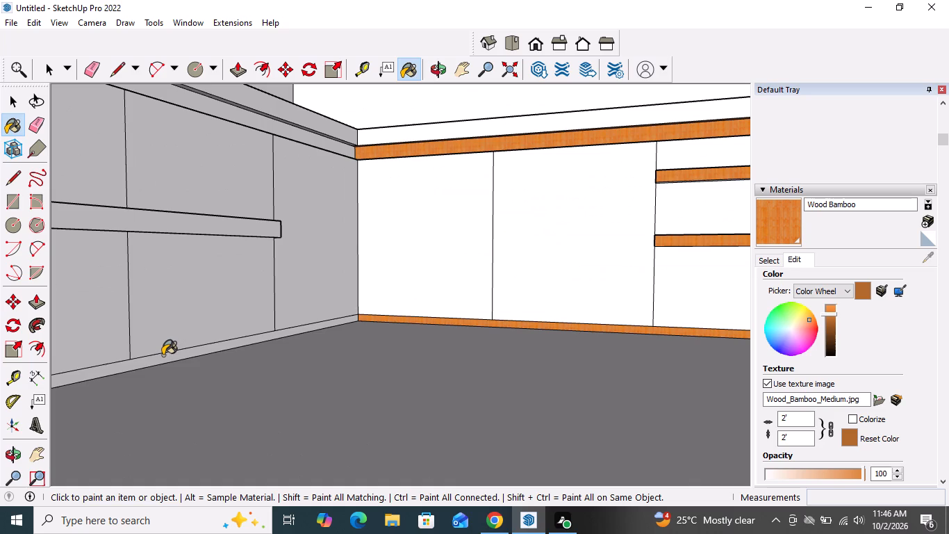
click(163, 355)
scroll(270, 378, down, 7)
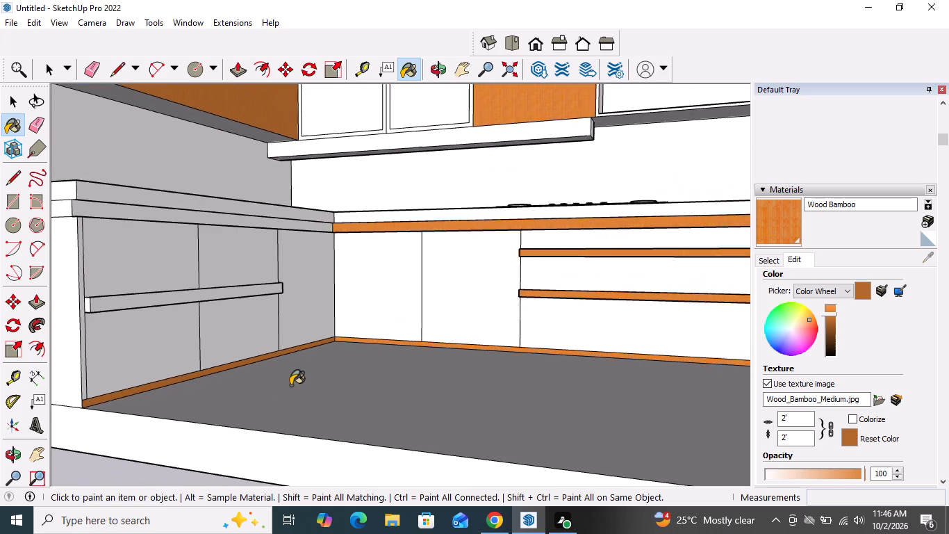
scroll(290, 385, down, 1)
Paint the end, front and top faces of the handle on the side wall's base cabinets with Wood Bamboo.
scroll(106, 322, up, 14)
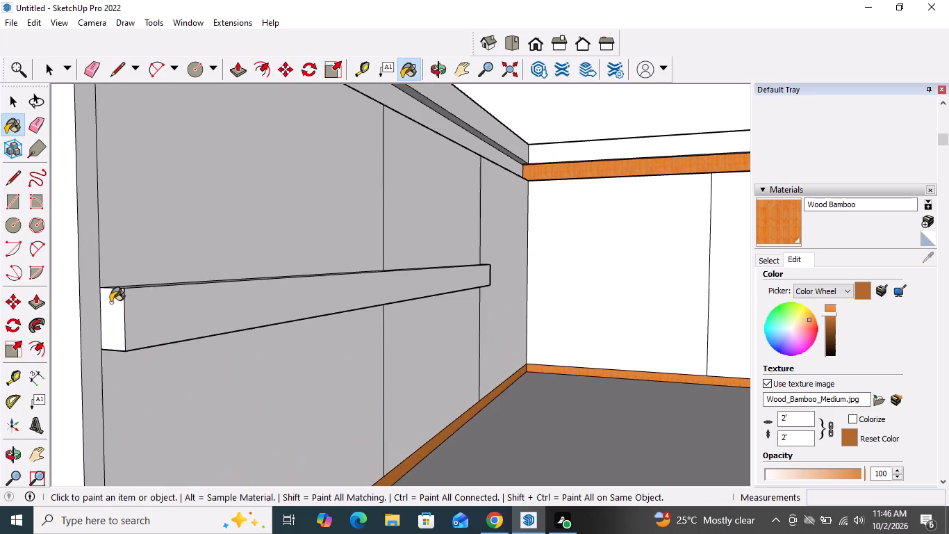
scroll(110, 302, up, 6)
click(110, 300)
click(173, 309)
scroll(172, 276, up, 1)
middle_drag(172, 282, 173, 343)
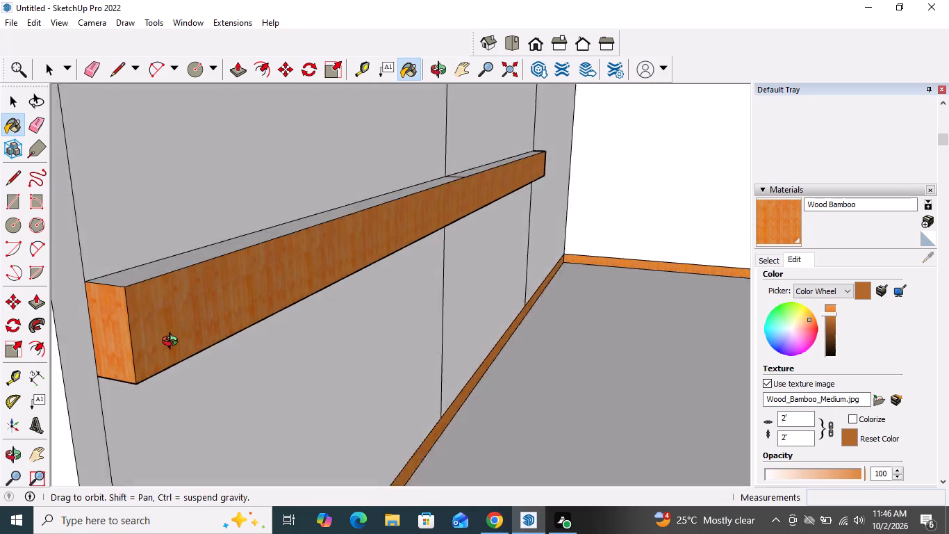
middle_drag(173, 343, 174, 373)
click(151, 264)
middle_drag(193, 337, 179, 369)
scroll(176, 345, down, 11)
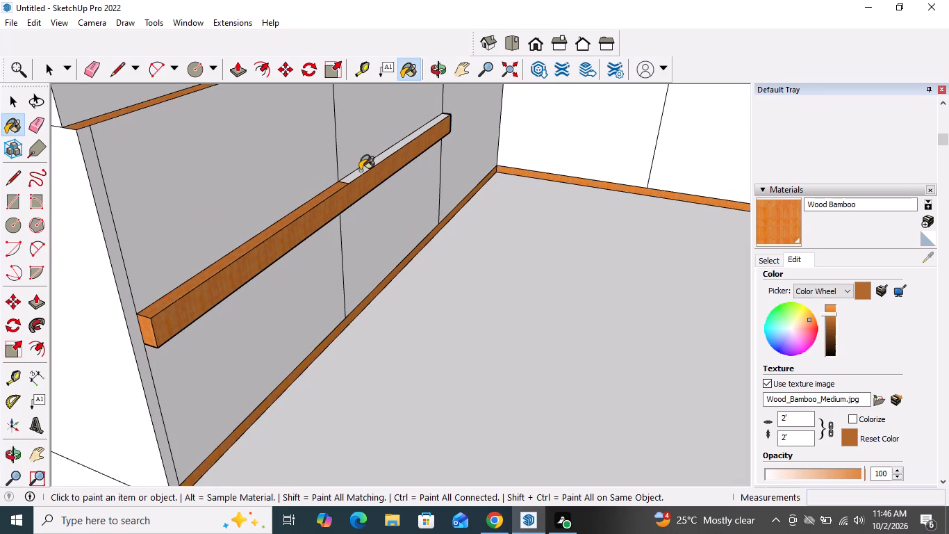
click(360, 170)
Paint both underside faces of the side wall's base cabinet handle with Wood Bamboo.
middle_drag(306, 289, 286, 135)
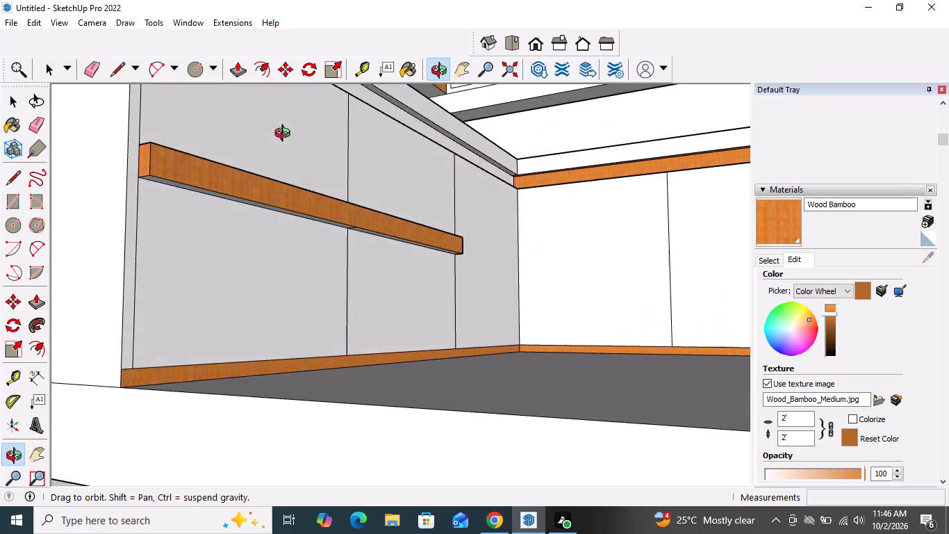
middle_drag(286, 135, 310, 118)
scroll(306, 213, up, 10)
click(307, 211)
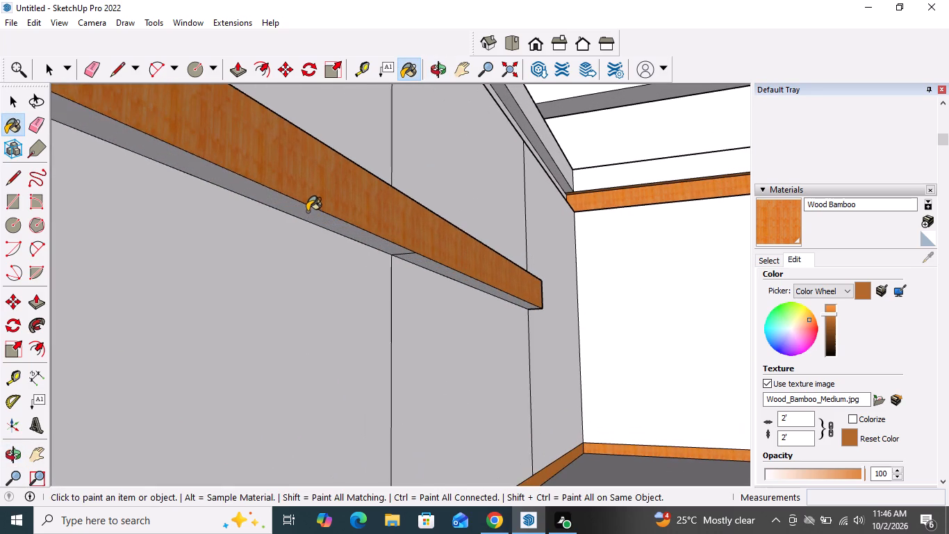
click(431, 266)
scroll(447, 311, down, 11)
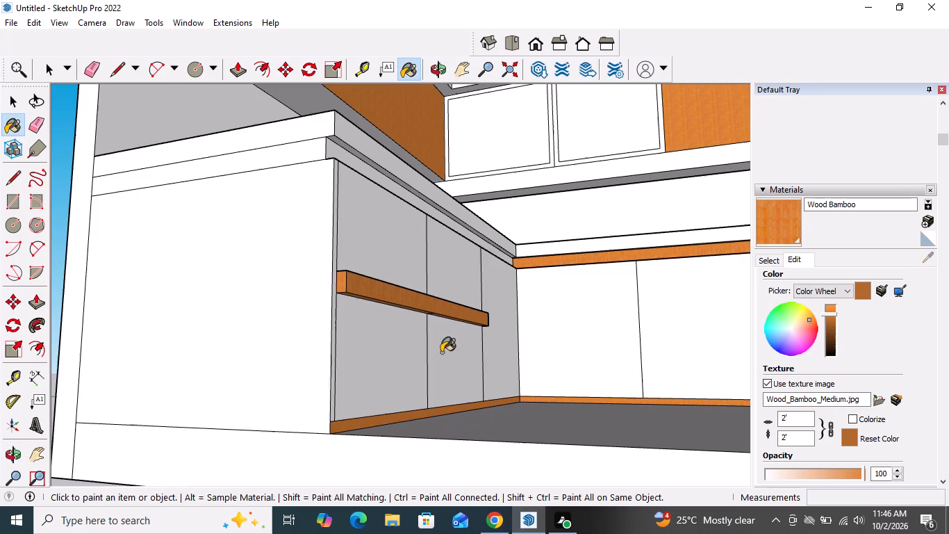
Paint the strip beneath the side countertop and the narrow face running along it with Wood Bamboo.
scroll(441, 346, down, 4)
scroll(371, 235, up, 5)
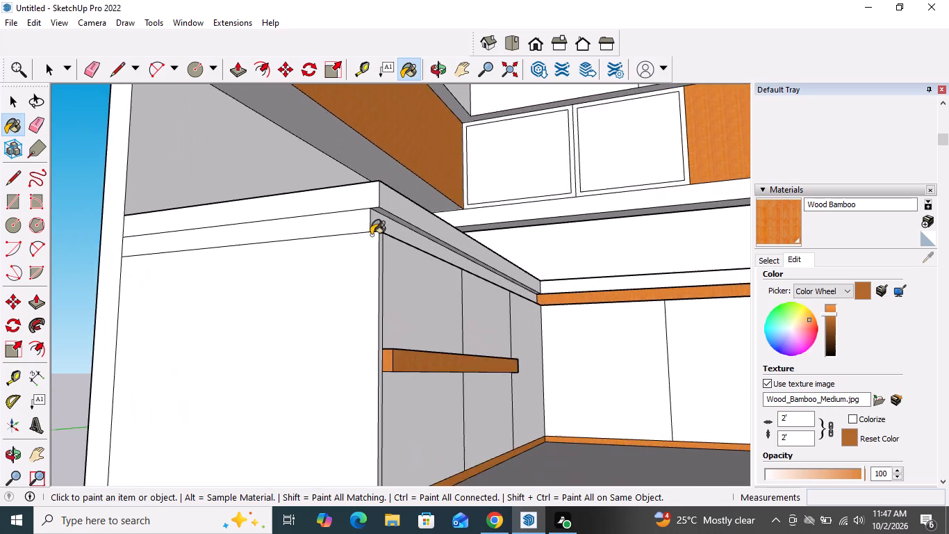
scroll(372, 234, up, 9)
click(380, 218)
click(391, 193)
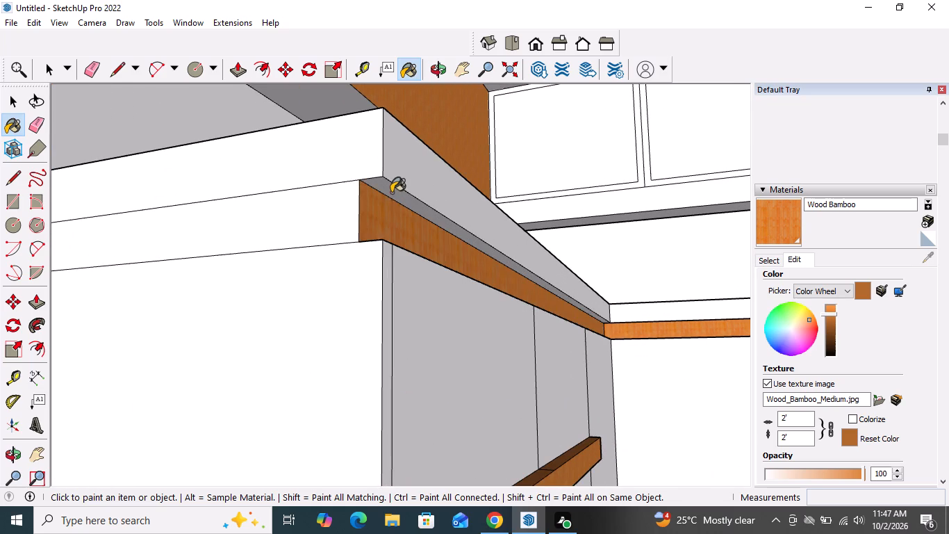
middle_drag(391, 230, 360, 354)
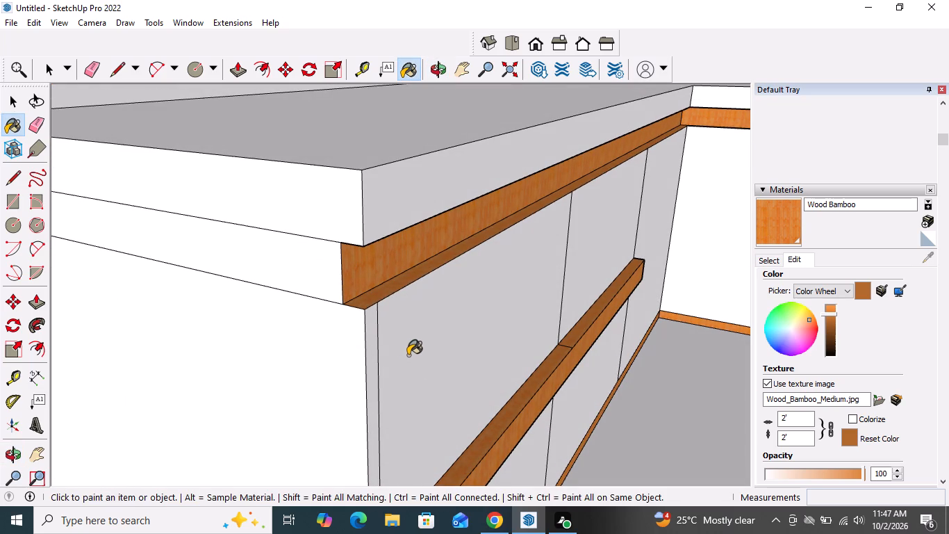
scroll(432, 382, down, 10)
scroll(332, 348, down, 10)
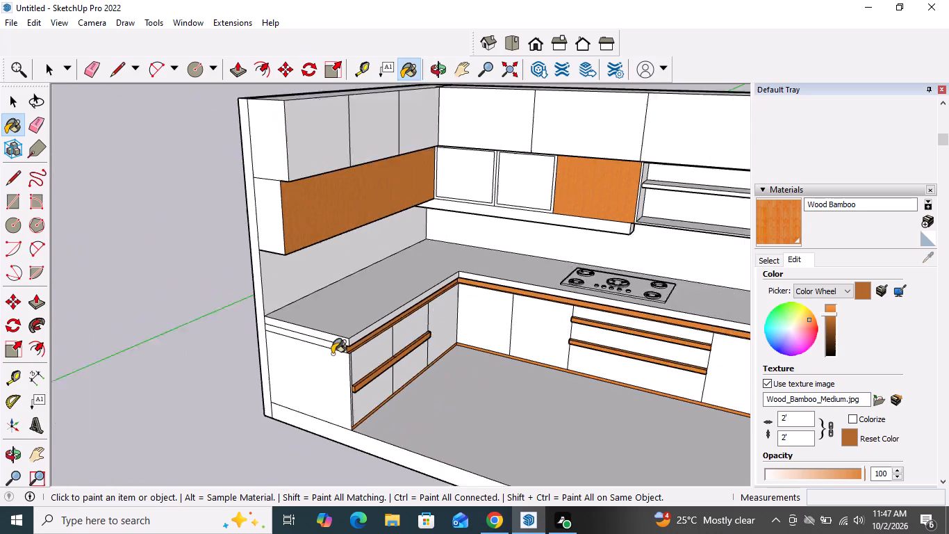
Paint the narrow underside strip between the upper and lower rows of wall cabinets with Wood Bamboo.
scroll(332, 354, down, 7)
middle_drag(451, 330, 444, 170)
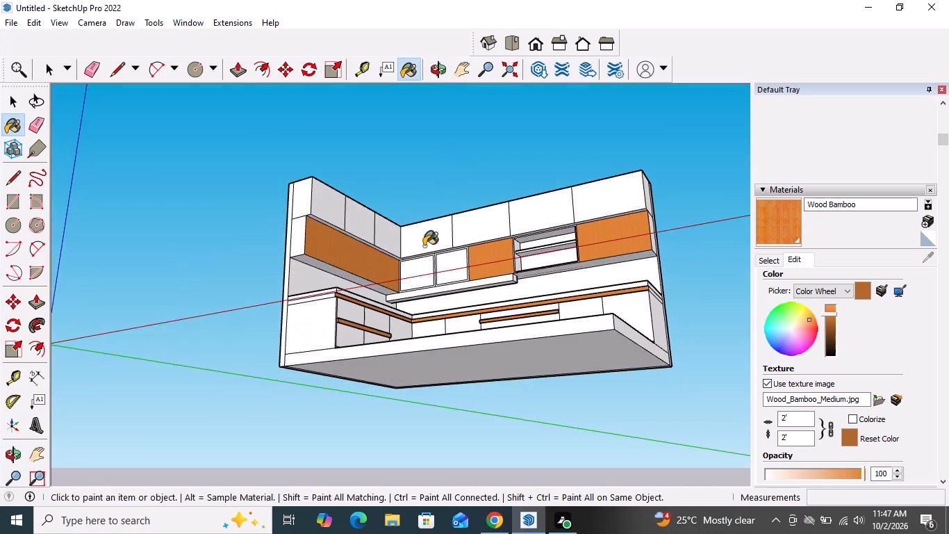
scroll(422, 252, up, 20)
scroll(422, 252, up, 1)
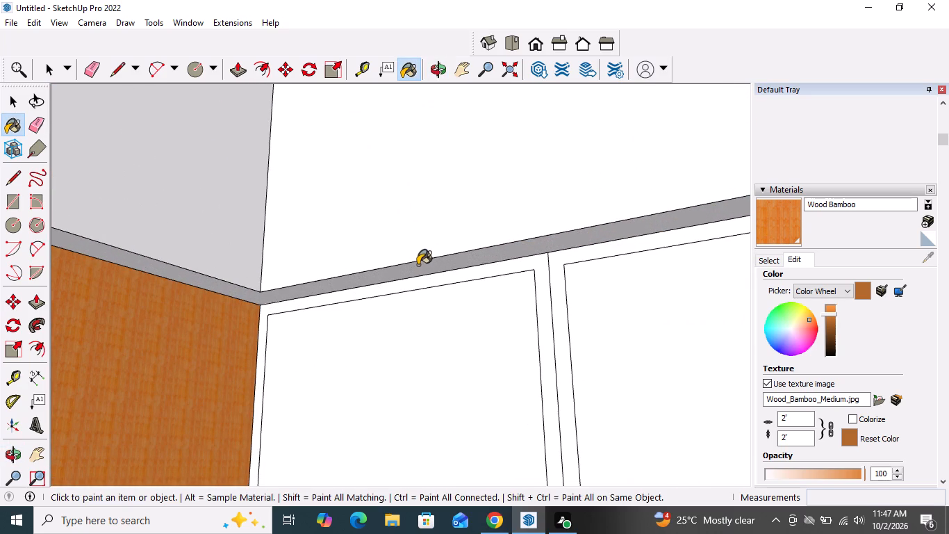
click(418, 265)
scroll(305, 289, down, 17)
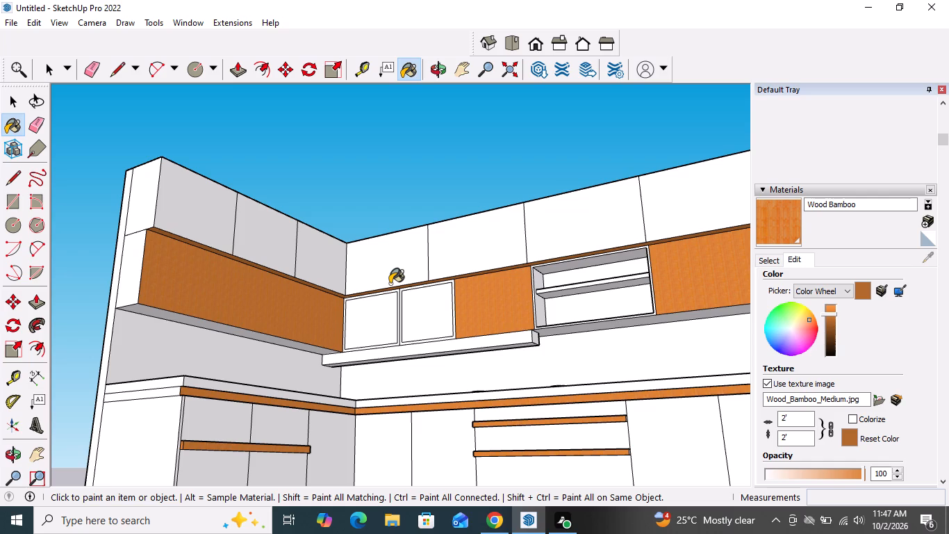
Paint the front, end and underside of the long box beneath the back wall's framed cabinets with black Color M09 from the Colors collection.
key(space)
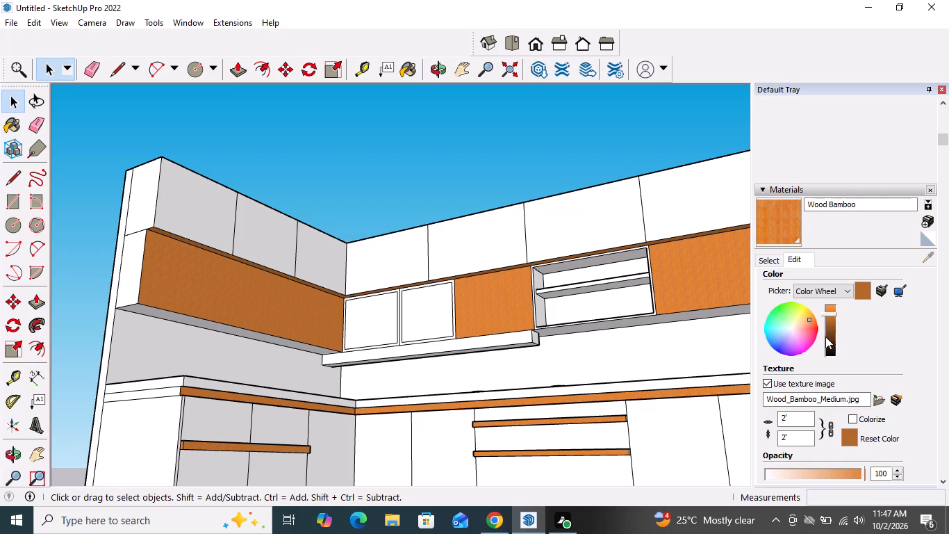
click(777, 259)
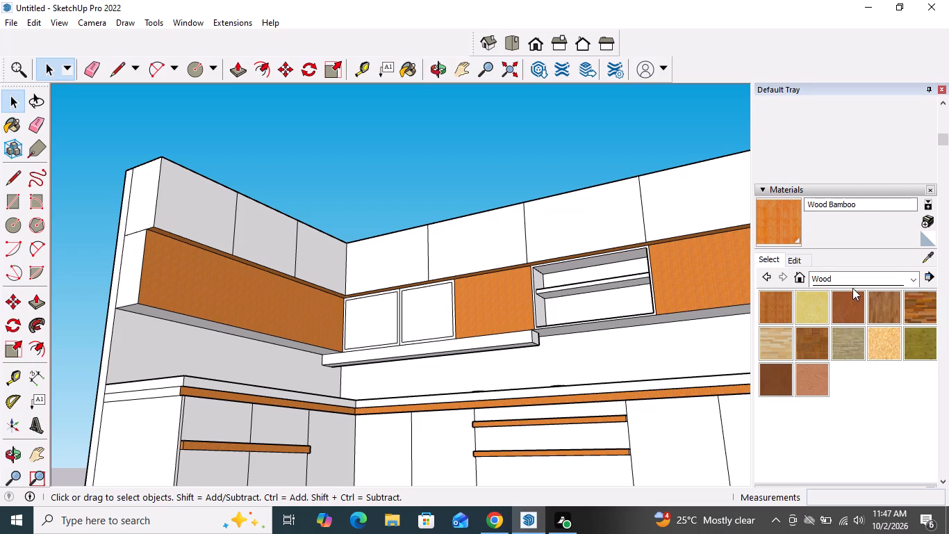
click(852, 281)
click(852, 328)
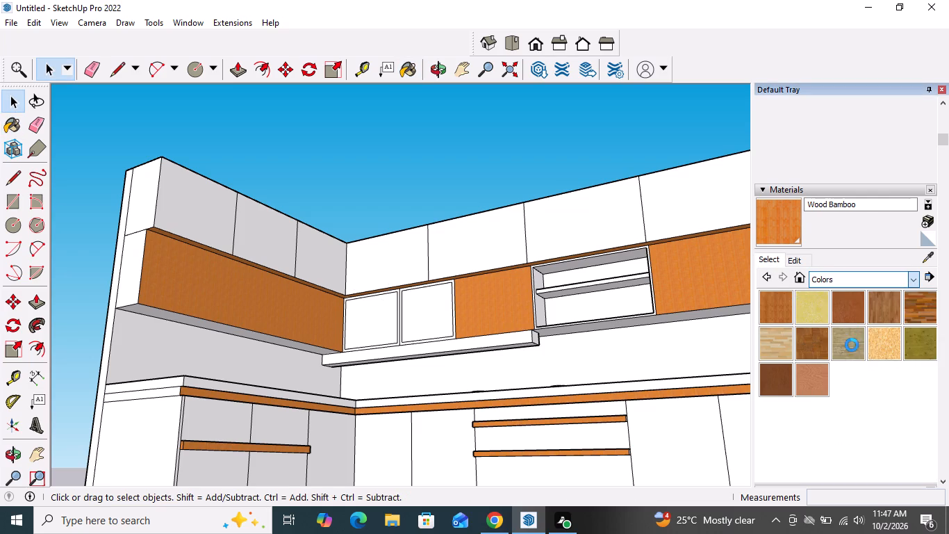
scroll(852, 347, down, 1)
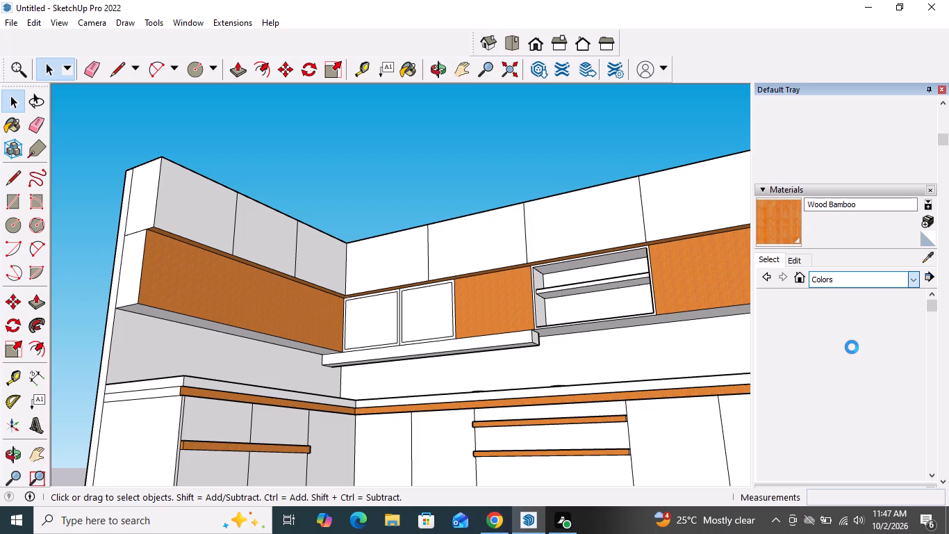
scroll(851, 346, down, 5)
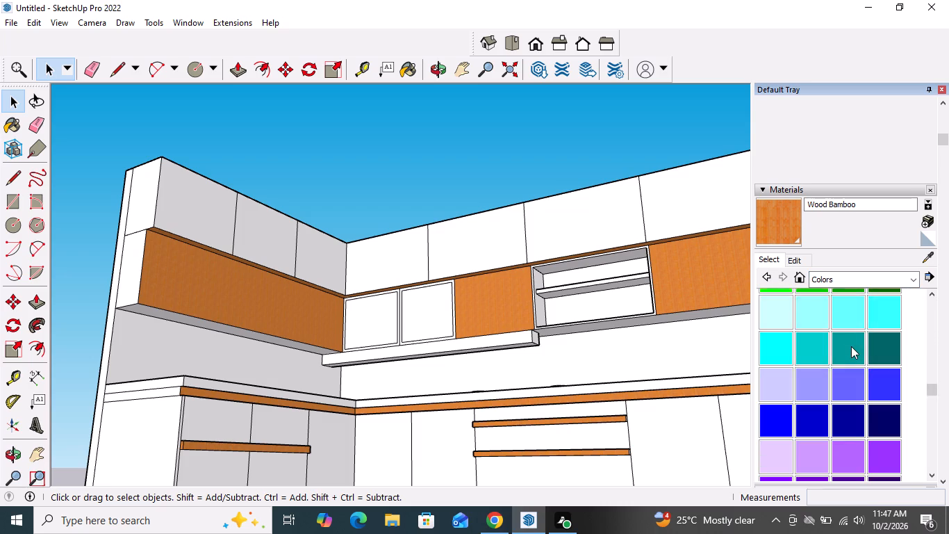
scroll(851, 346, down, 6)
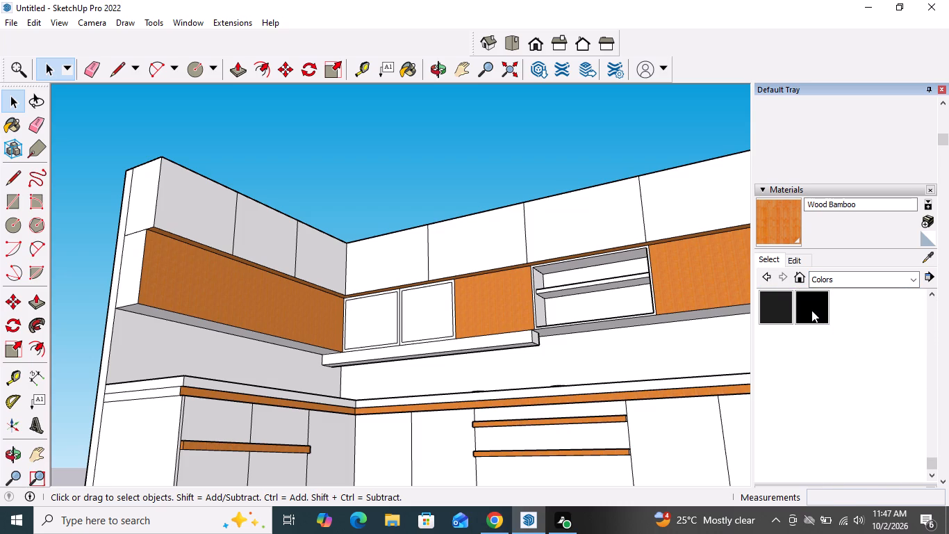
click(811, 309)
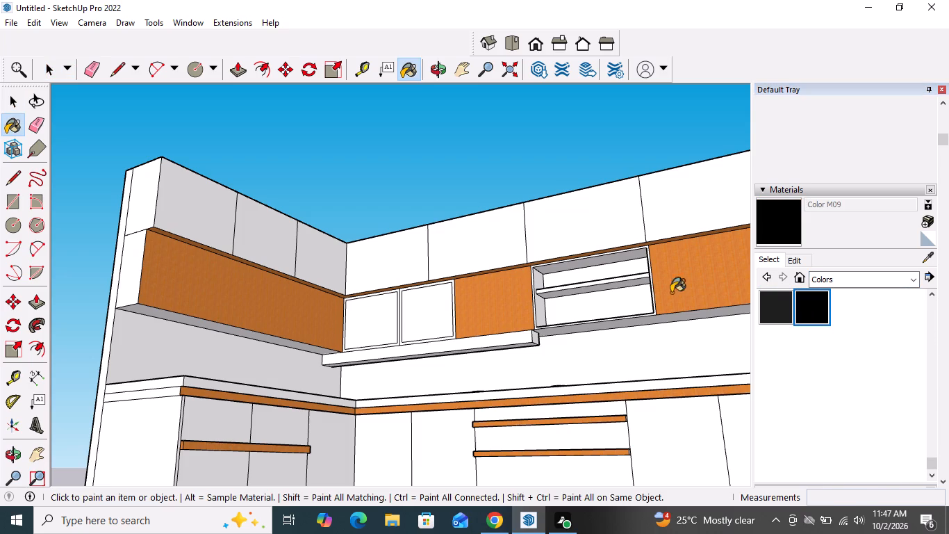
scroll(507, 324, up, 9)
click(509, 341)
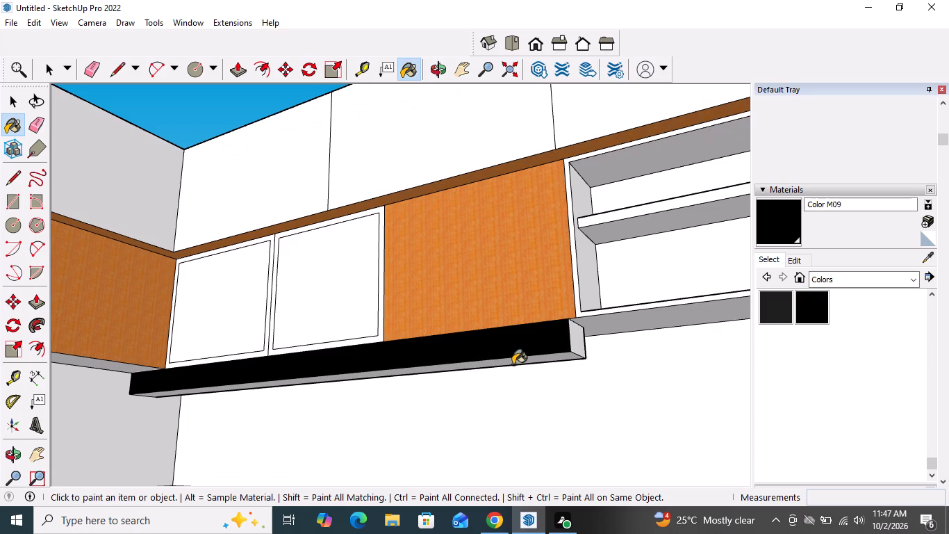
click(513, 364)
click(575, 345)
scroll(563, 365, up, 9)
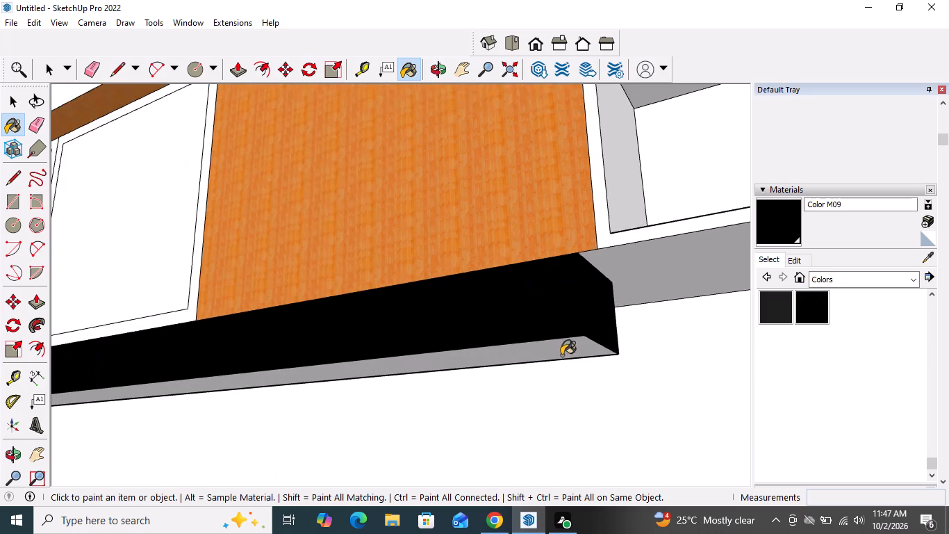
click(561, 348)
scroll(596, 381, down, 10)
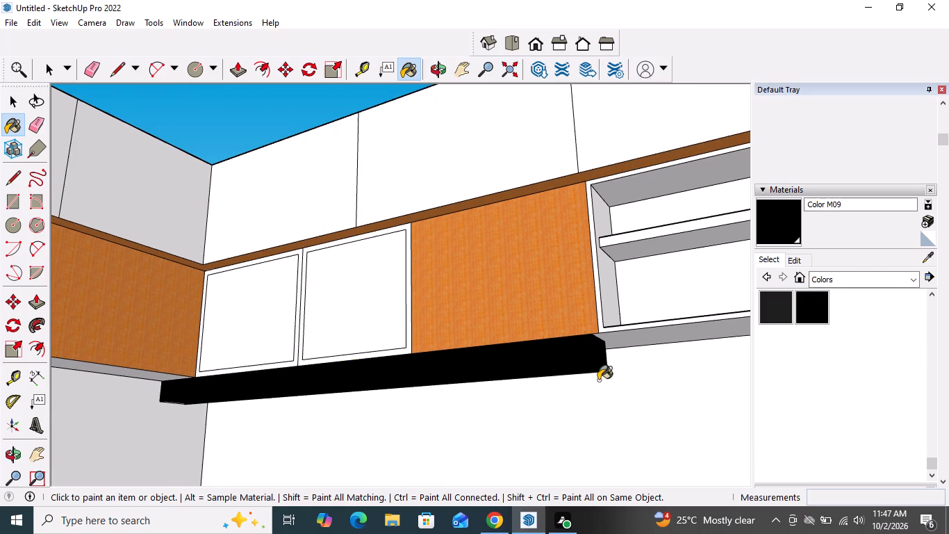
scroll(598, 380, down, 5)
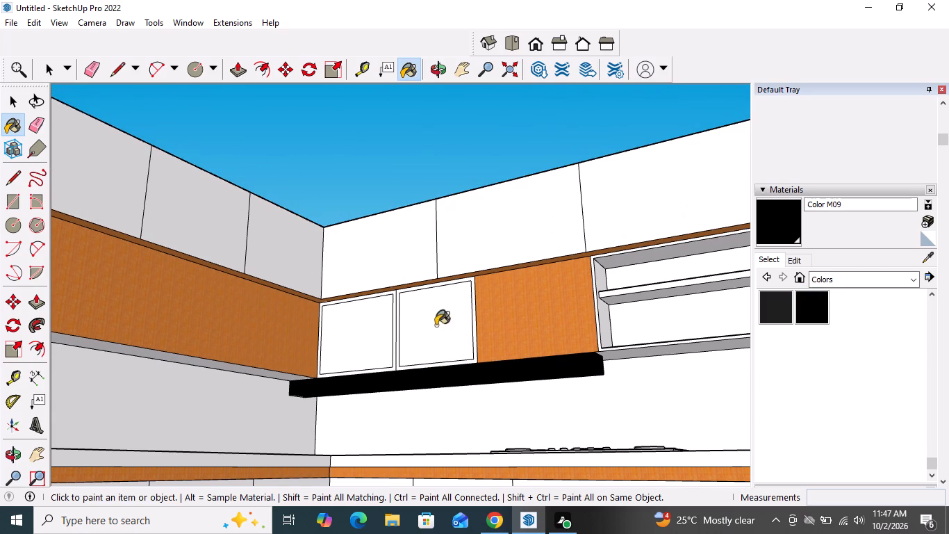
Paint the frames of the two framed cabinet doors on the back wall with Color M09.
scroll(378, 334, up, 14)
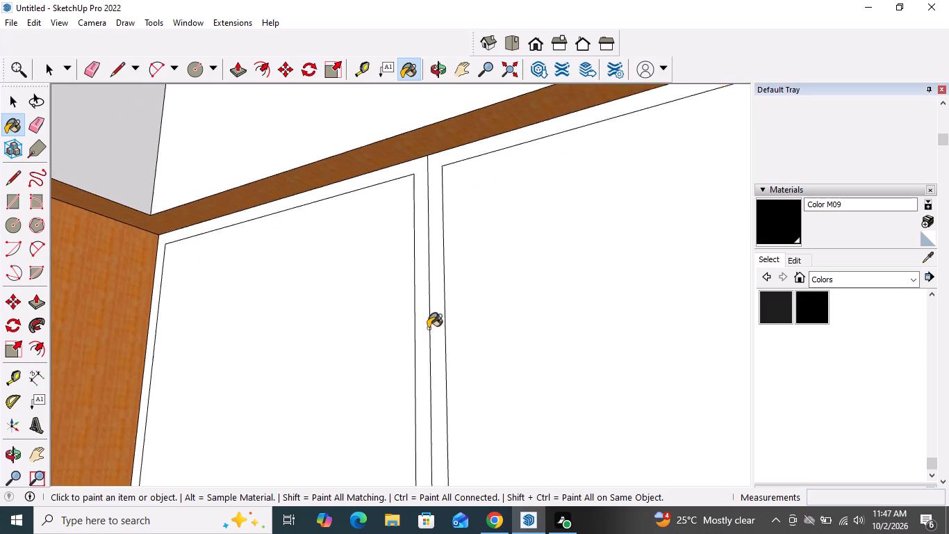
click(436, 320)
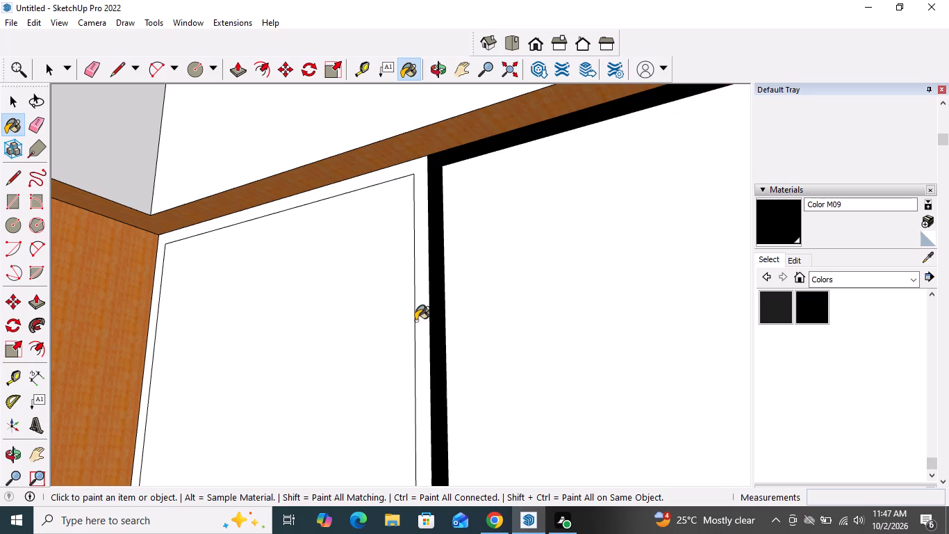
click(419, 321)
scroll(463, 299, down, 17)
Paint the underside of the side wall's lower wall cabinets with Color M09.
middle_drag(365, 313, 363, 311)
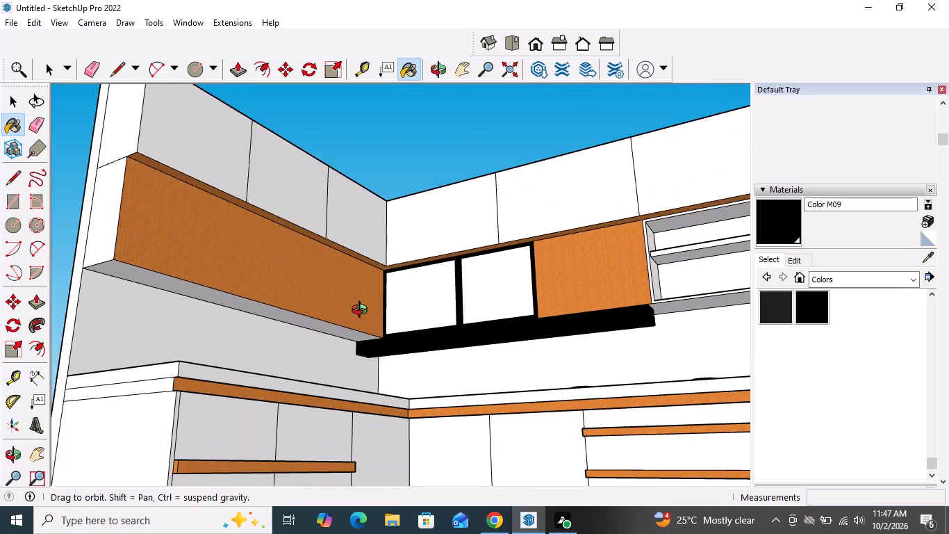
middle_drag(363, 311, 356, 278)
click(336, 347)
scroll(386, 349, down, 4)
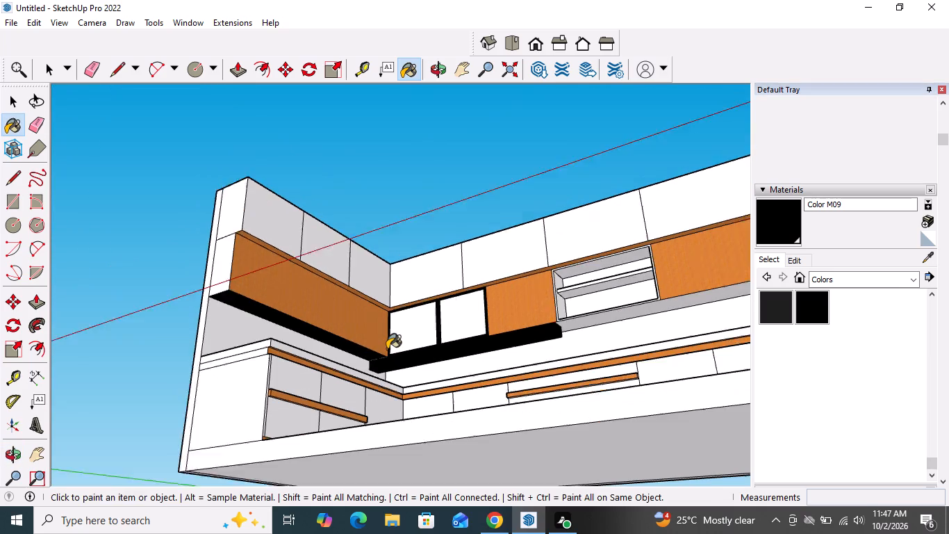
scroll(387, 349, down, 1)
middle_drag(391, 363, 396, 399)
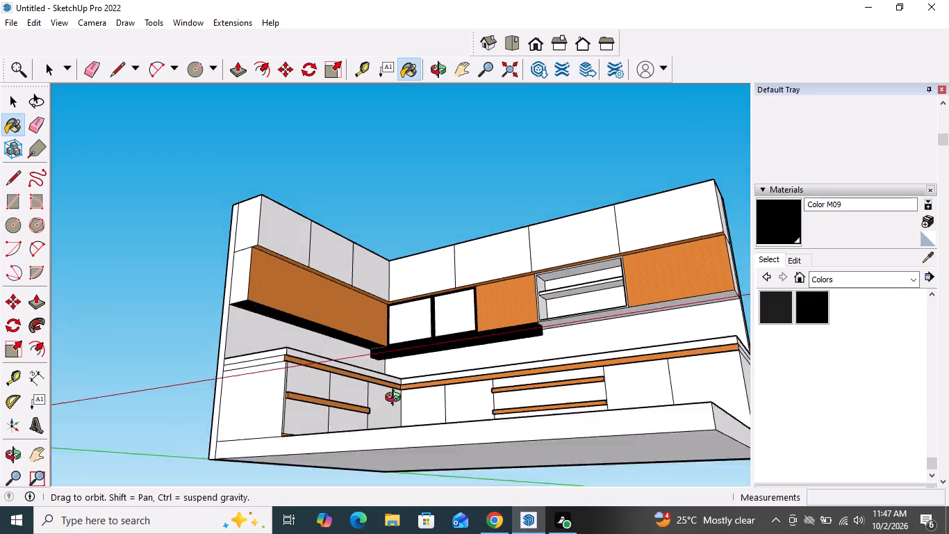
middle_drag(396, 399, 481, 533)
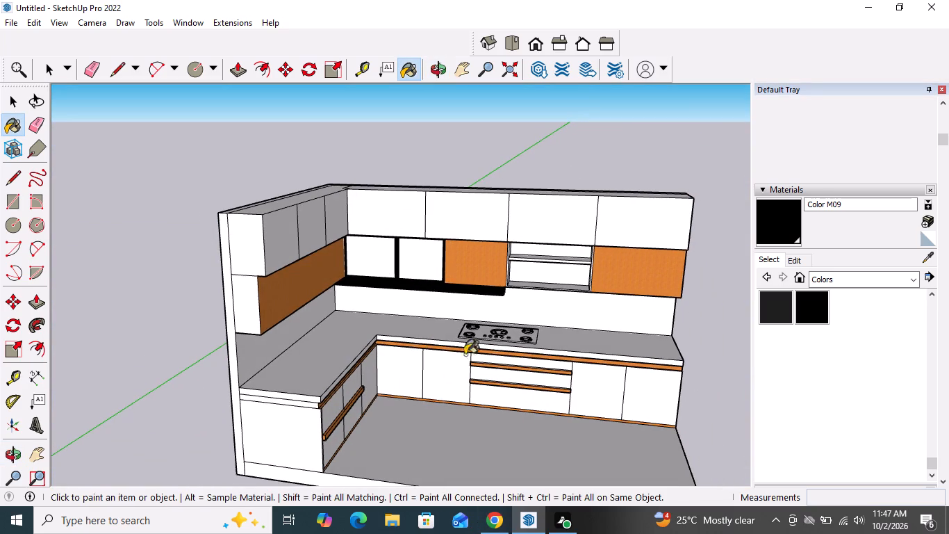
Paint the L-shaped countertop's top surface with Slate Light Tile from the Tile collection.
click(838, 276)
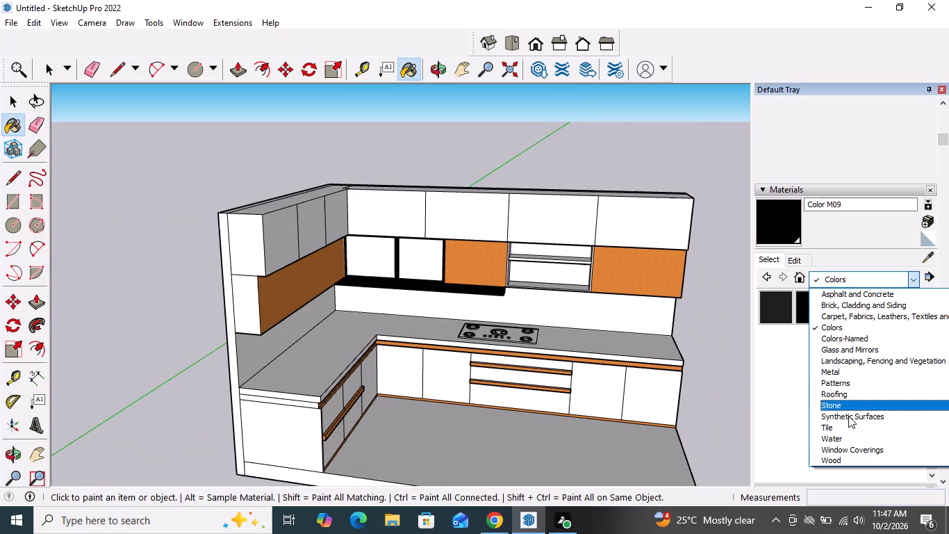
click(848, 428)
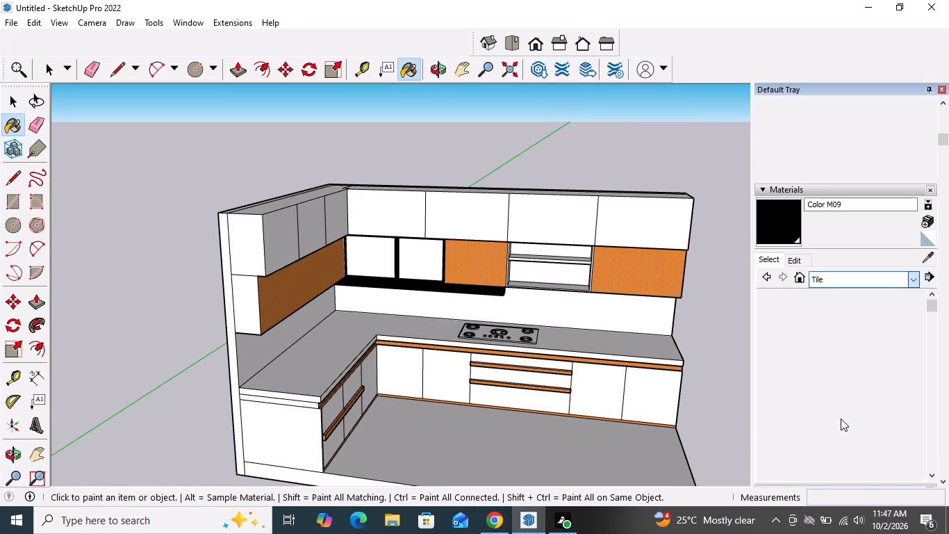
scroll(836, 398, down, 2)
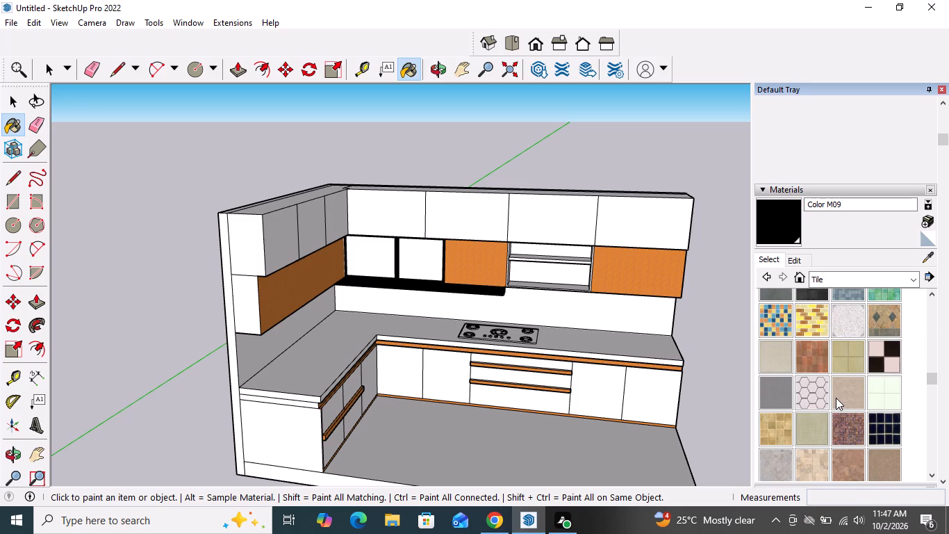
scroll(836, 398, down, 2)
scroll(836, 398, up, 4)
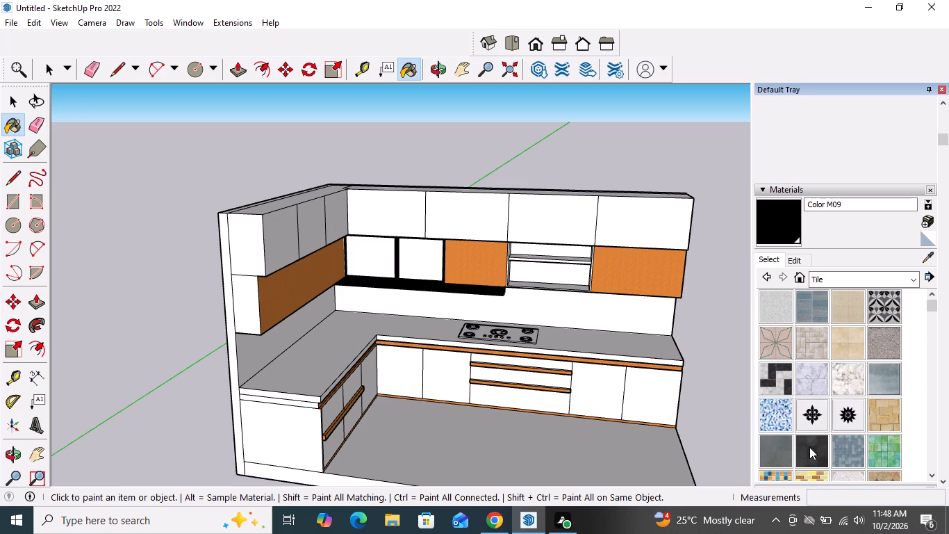
click(809, 447)
scroll(575, 322, up, 4)
click(570, 353)
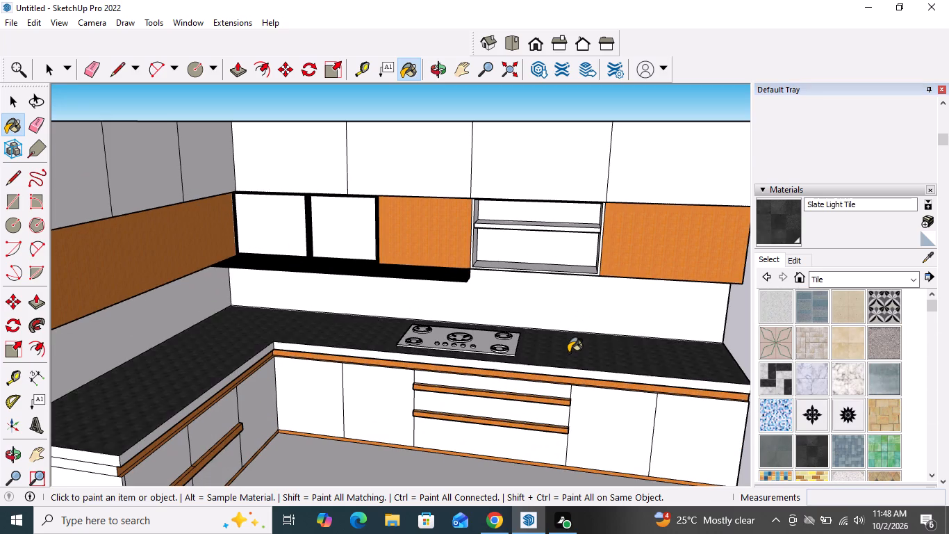
Draw a rectangle about 24' 10" by 13' 11" across the front opening of the back wall's open shelf cabinet.
scroll(568, 344, up, 4)
middle_drag(576, 378, 592, 348)
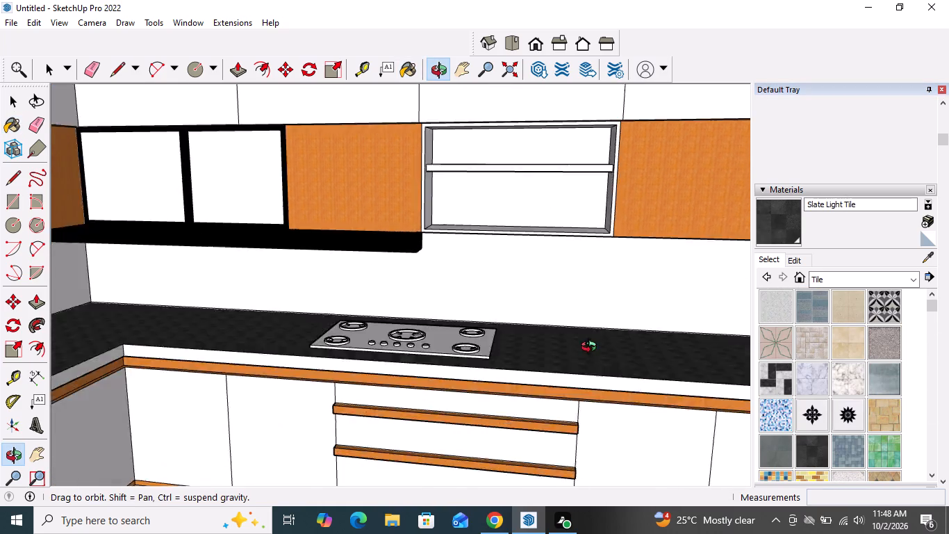
middle_drag(592, 348, 611, 293)
scroll(584, 330, down, 5)
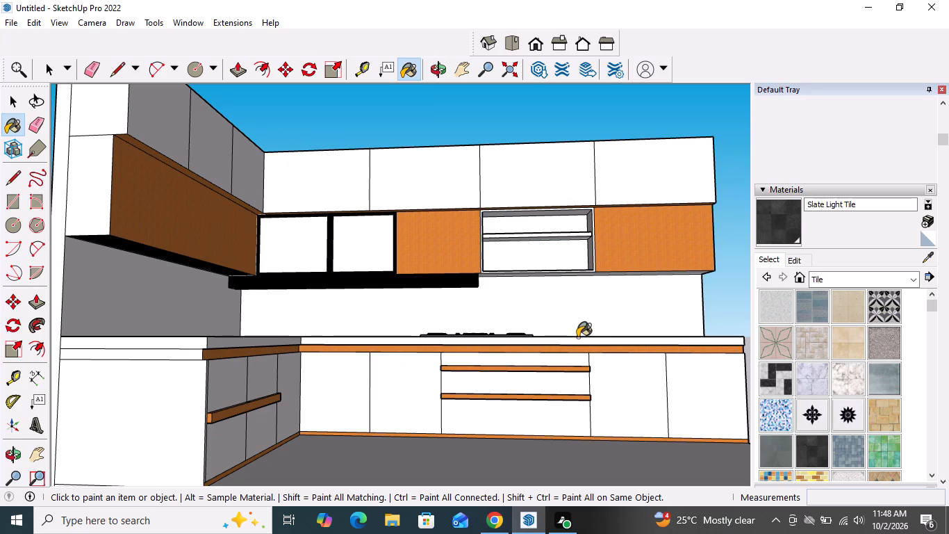
key(space)
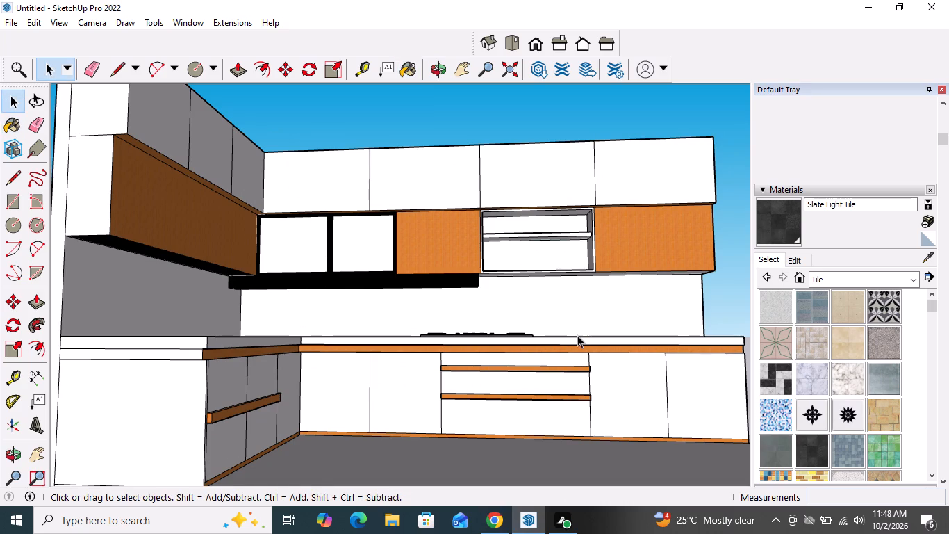
middle_drag(563, 274, 516, 385)
scroll(540, 251, up, 4)
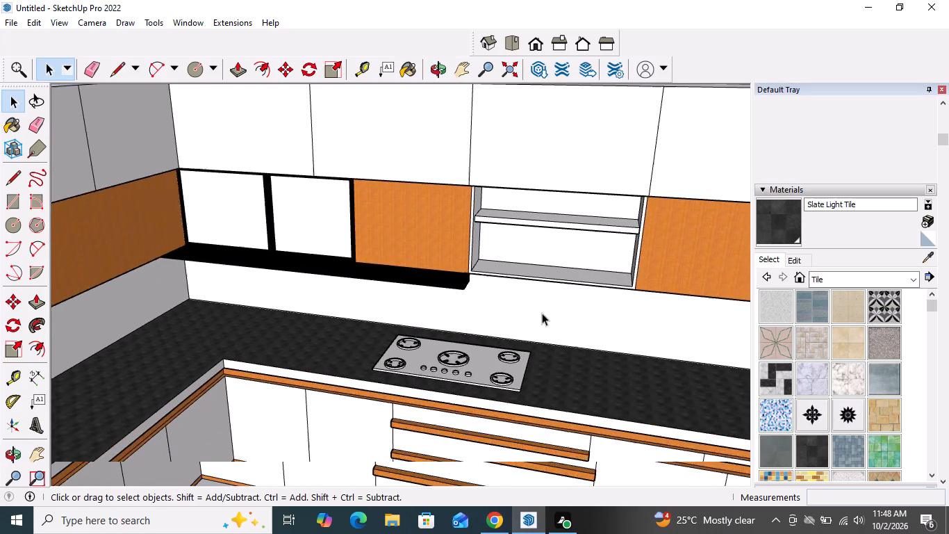
middle_drag(542, 313, 571, 234)
scroll(588, 225, up, 4)
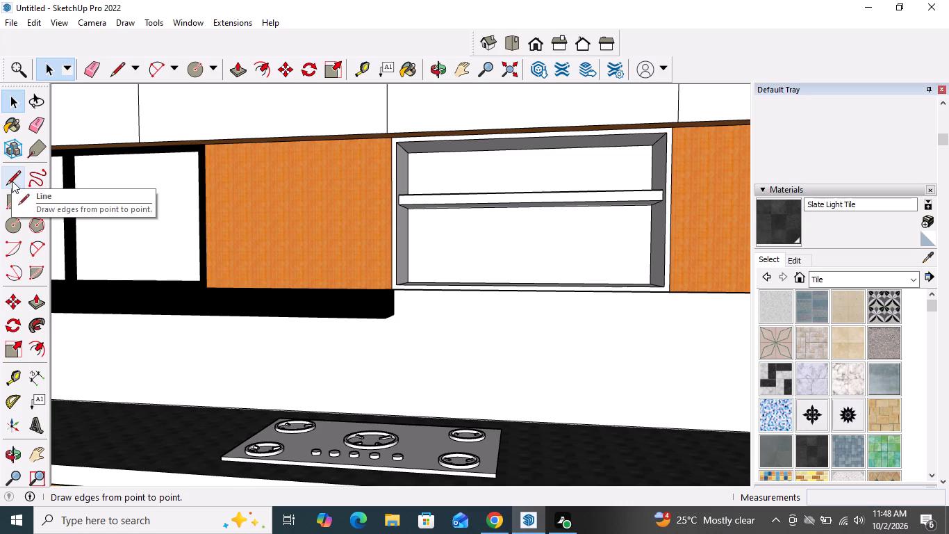
click(12, 201)
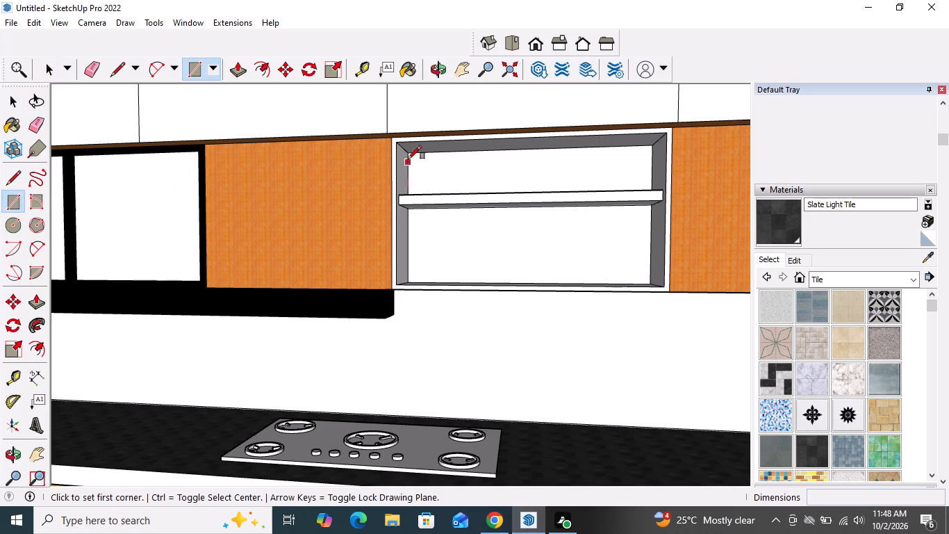
click(399, 145)
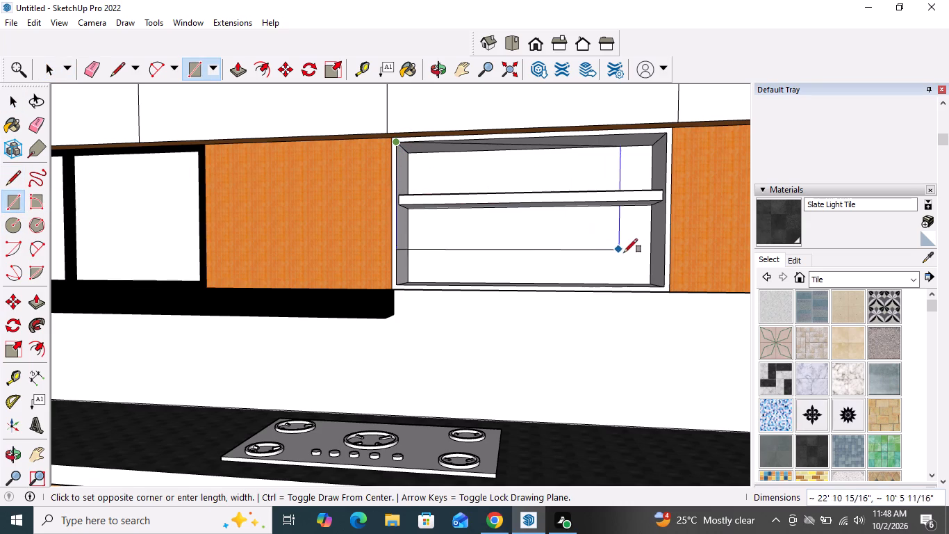
click(662, 286)
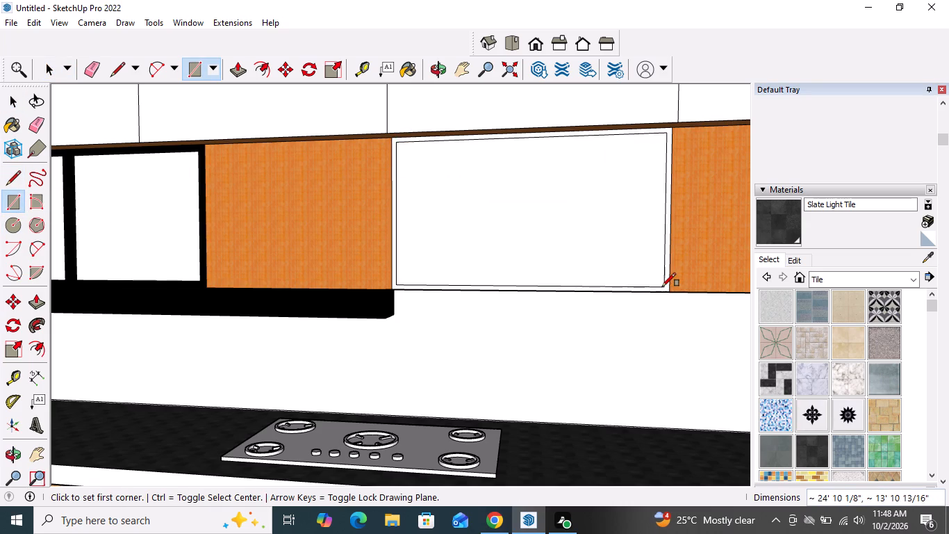
Paint the open shelf cabinet's new front face with Translucent Glass Gray from Glass and Mirrors, and darken that material to black.
click(843, 282)
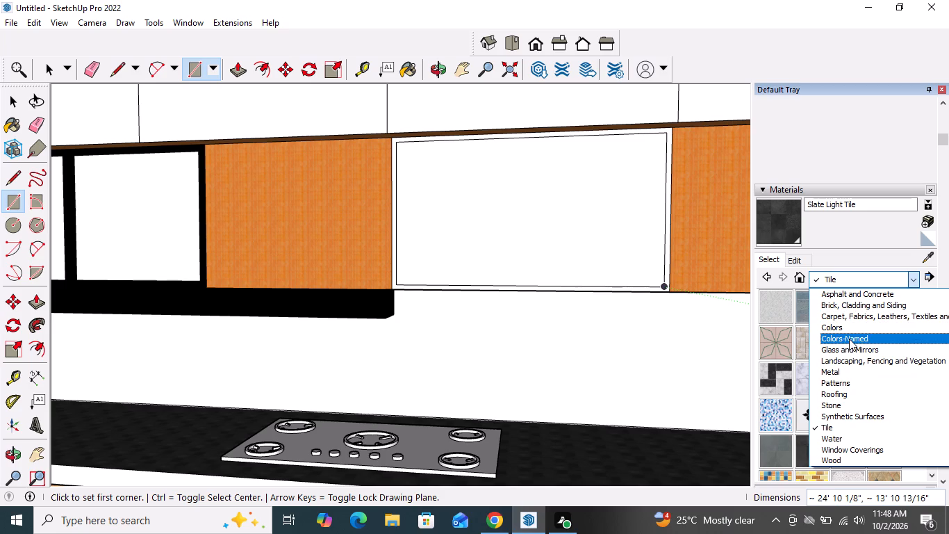
click(845, 350)
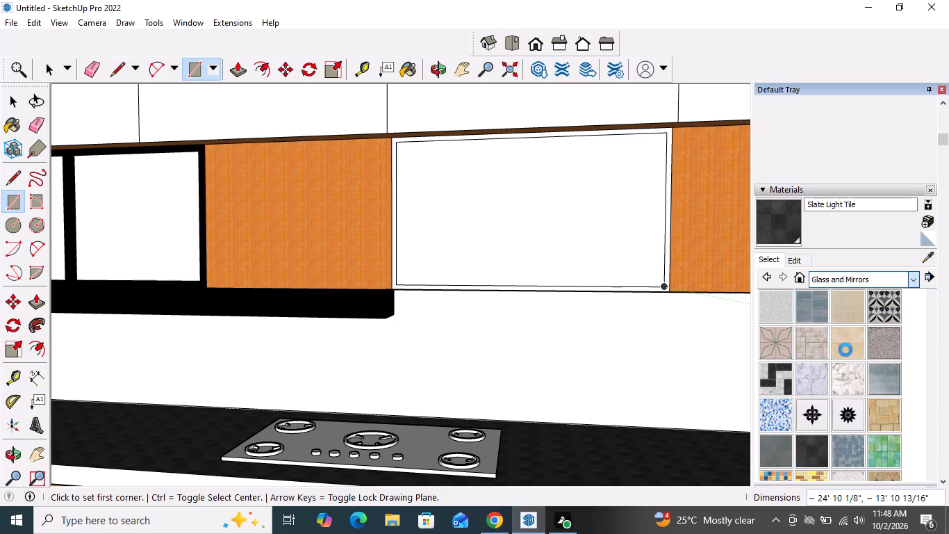
click(847, 344)
click(596, 240)
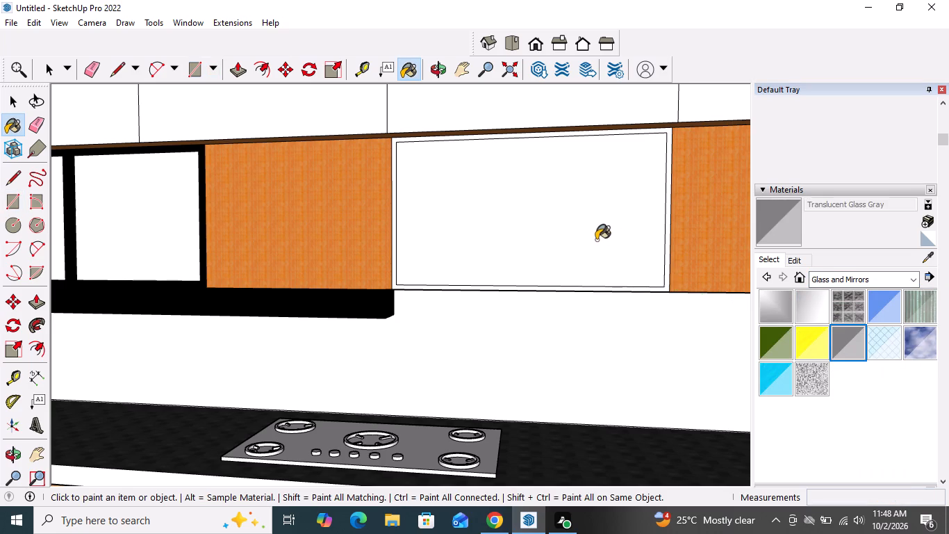
click(789, 263)
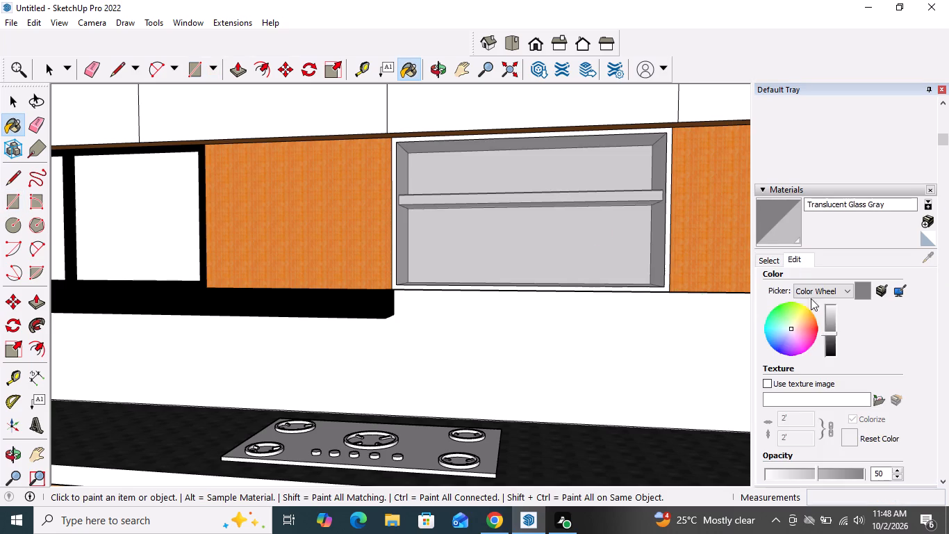
drag(830, 334, 832, 357)
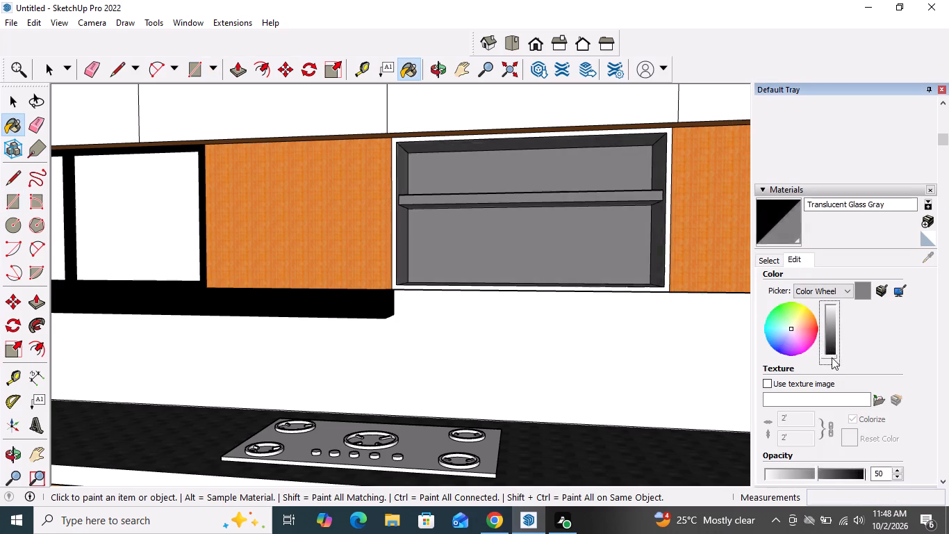
drag(832, 357, 830, 364)
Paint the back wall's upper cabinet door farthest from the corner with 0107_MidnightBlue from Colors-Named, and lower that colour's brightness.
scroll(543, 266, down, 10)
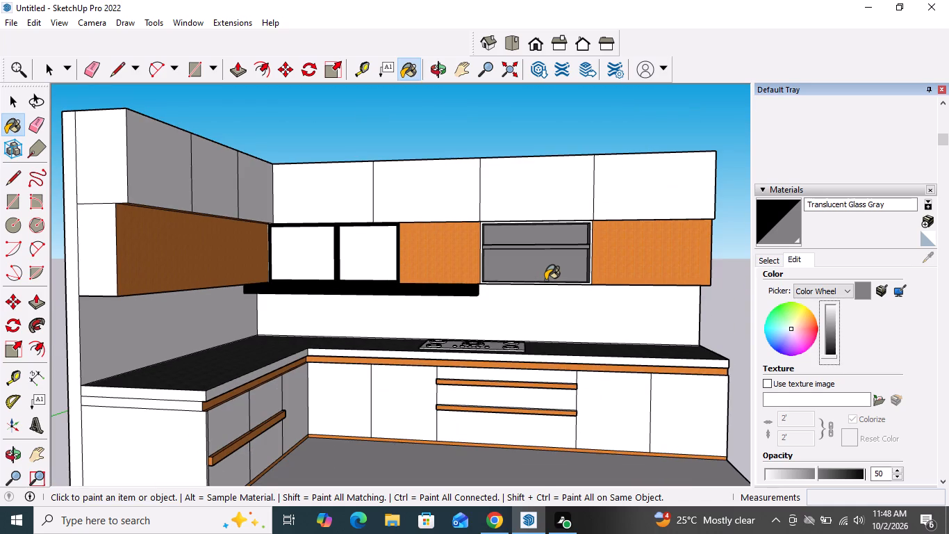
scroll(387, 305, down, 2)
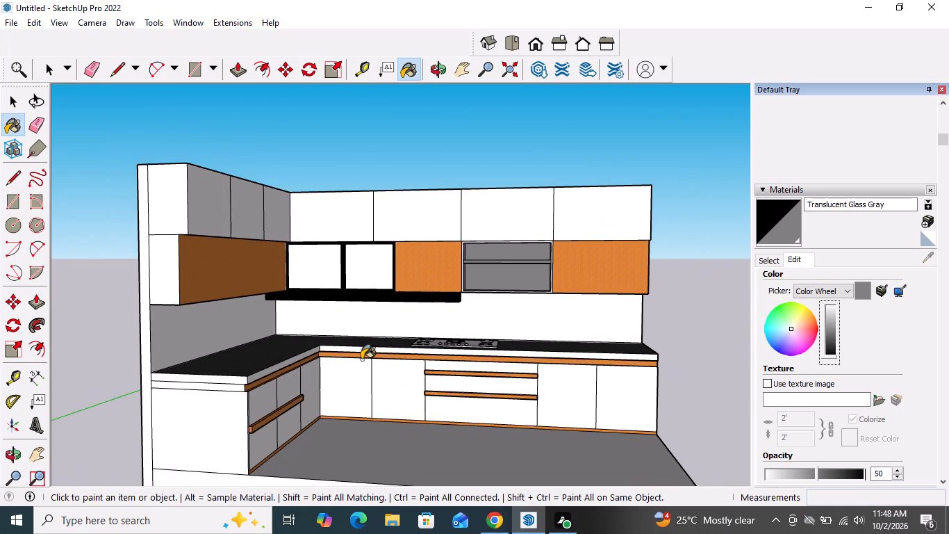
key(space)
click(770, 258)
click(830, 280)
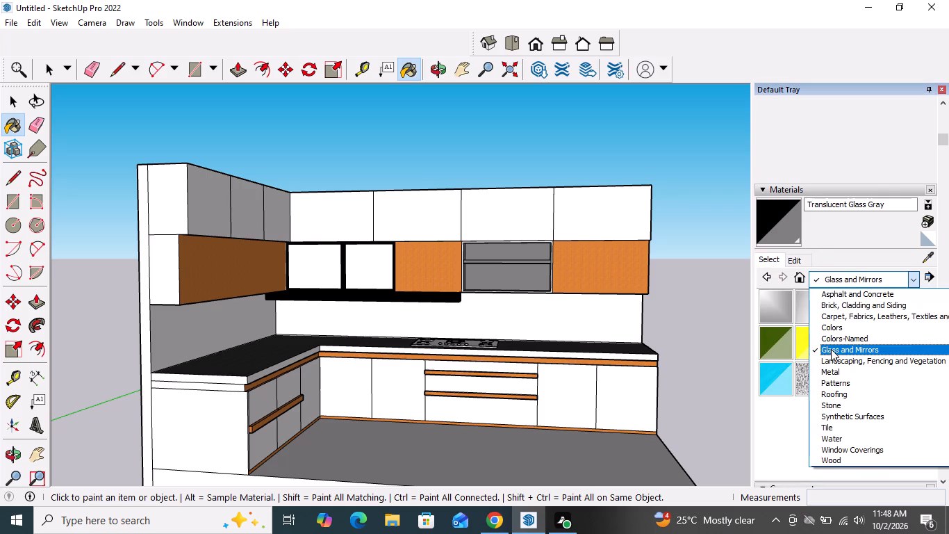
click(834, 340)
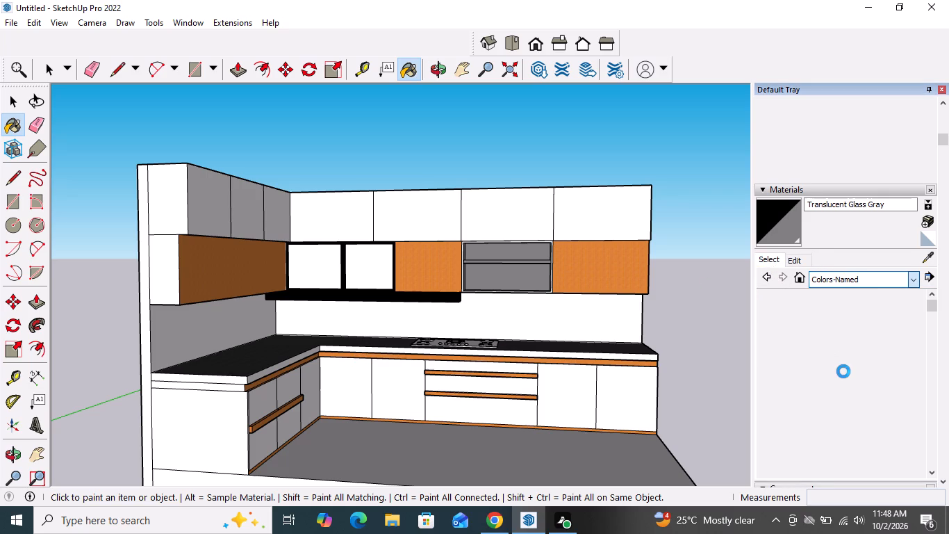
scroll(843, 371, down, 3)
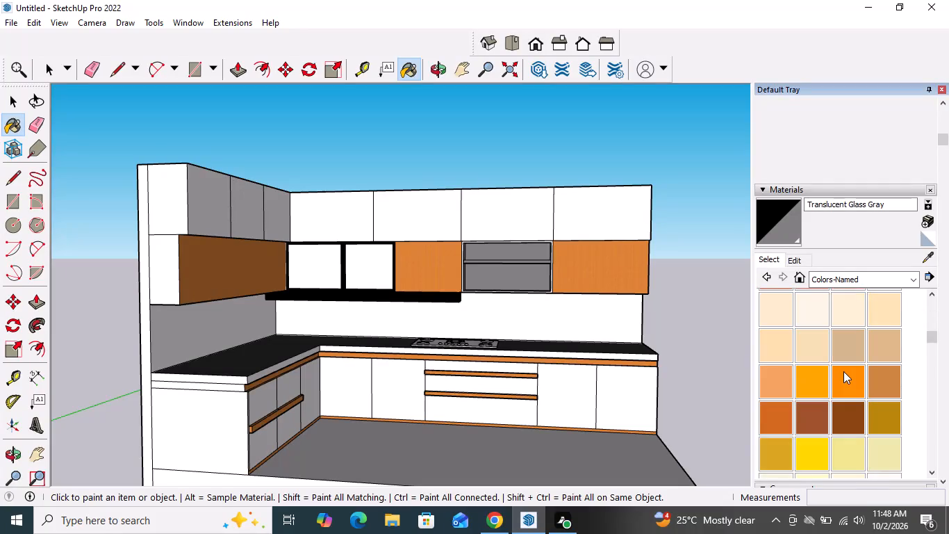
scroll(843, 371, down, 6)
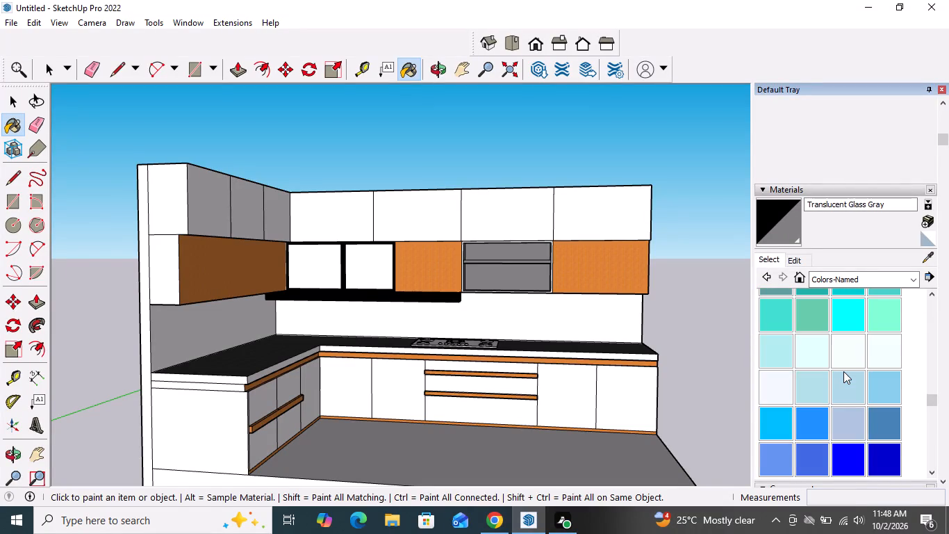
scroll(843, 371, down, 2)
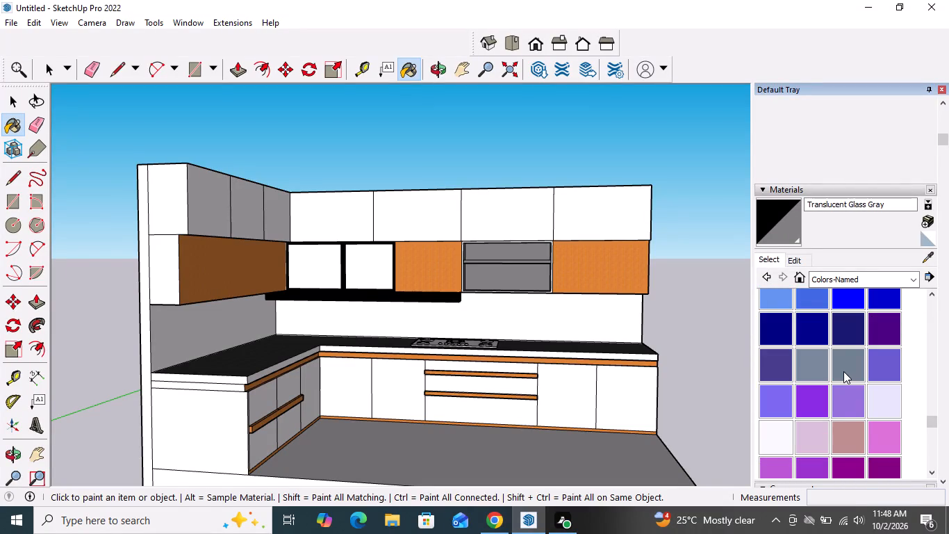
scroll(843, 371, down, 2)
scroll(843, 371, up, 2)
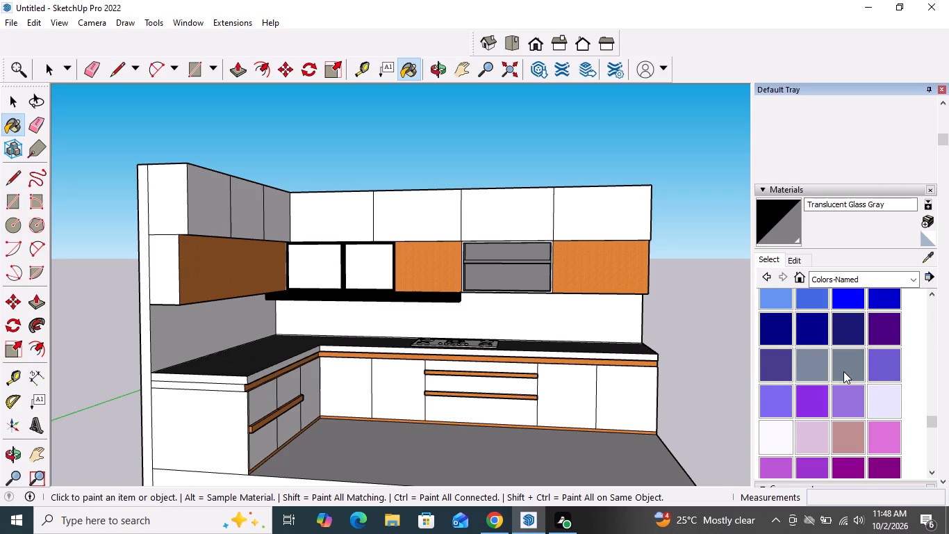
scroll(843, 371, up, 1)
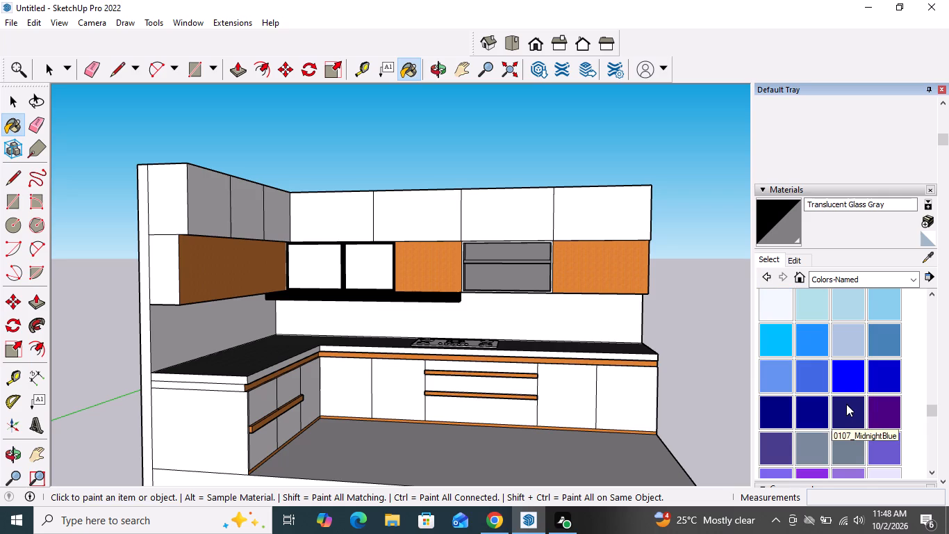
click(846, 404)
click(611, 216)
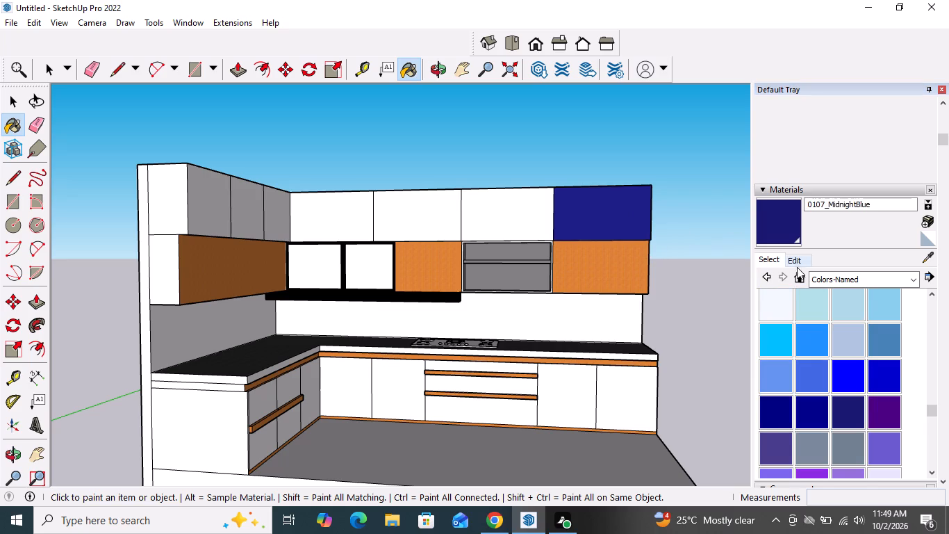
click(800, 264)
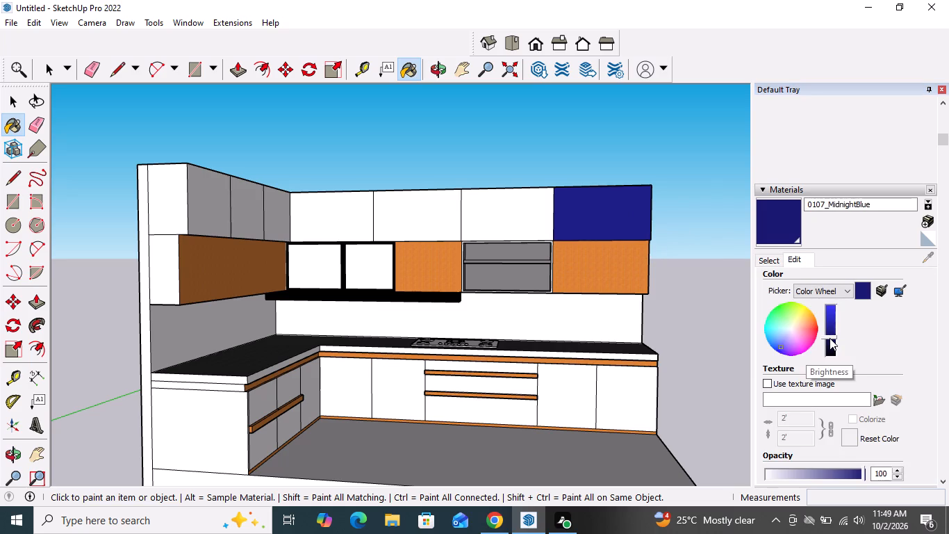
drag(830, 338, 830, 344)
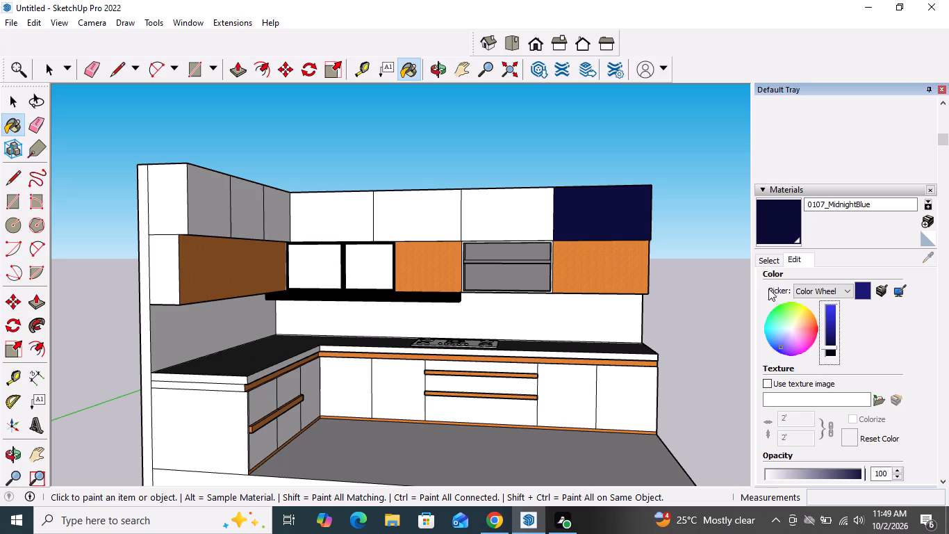
Repaint the same upper cabinet door with 0106_DarkBlue and lower that colour's brightness to a deep navy.
click(773, 261)
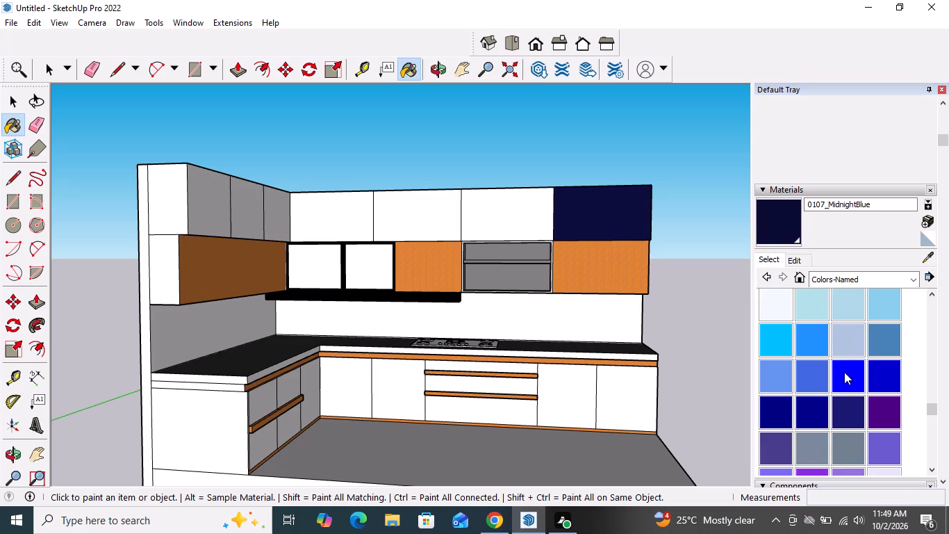
click(811, 410)
click(607, 211)
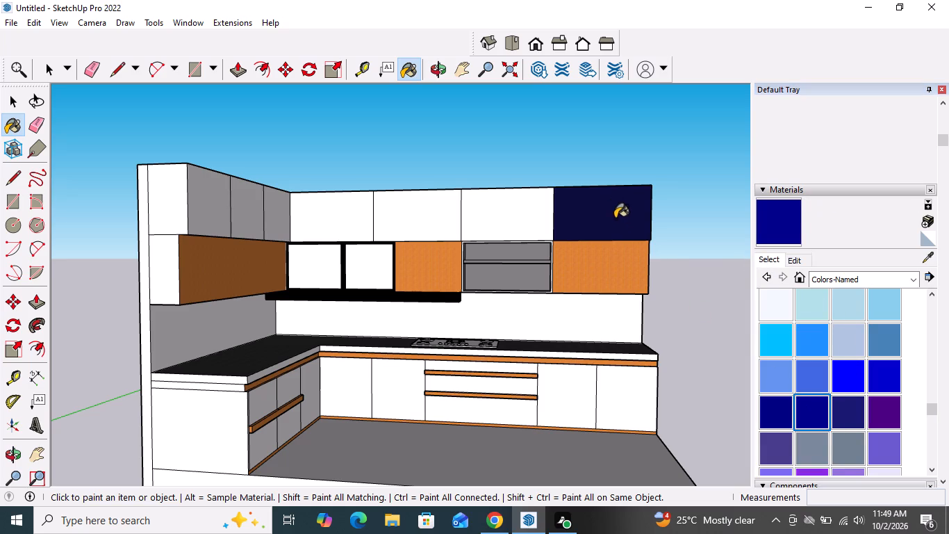
click(797, 258)
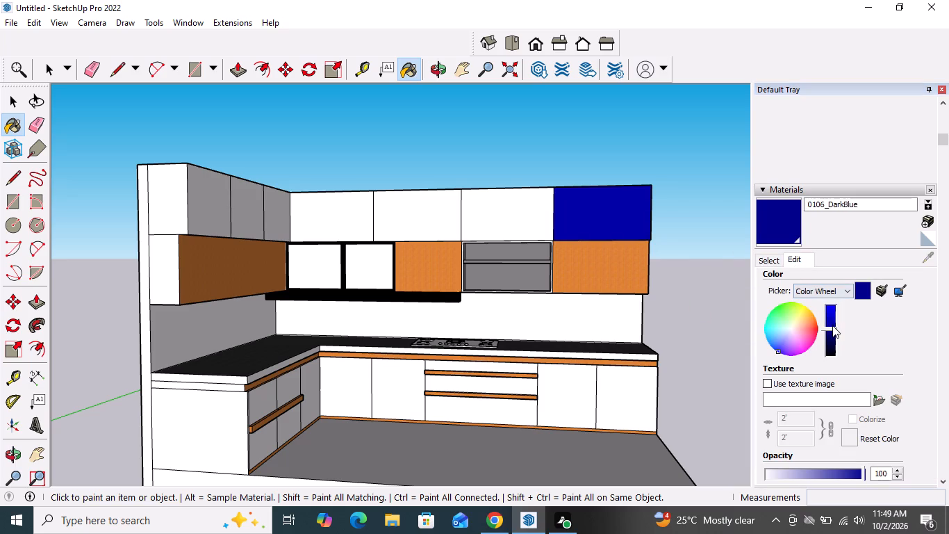
drag(832, 325, 833, 341)
click(767, 261)
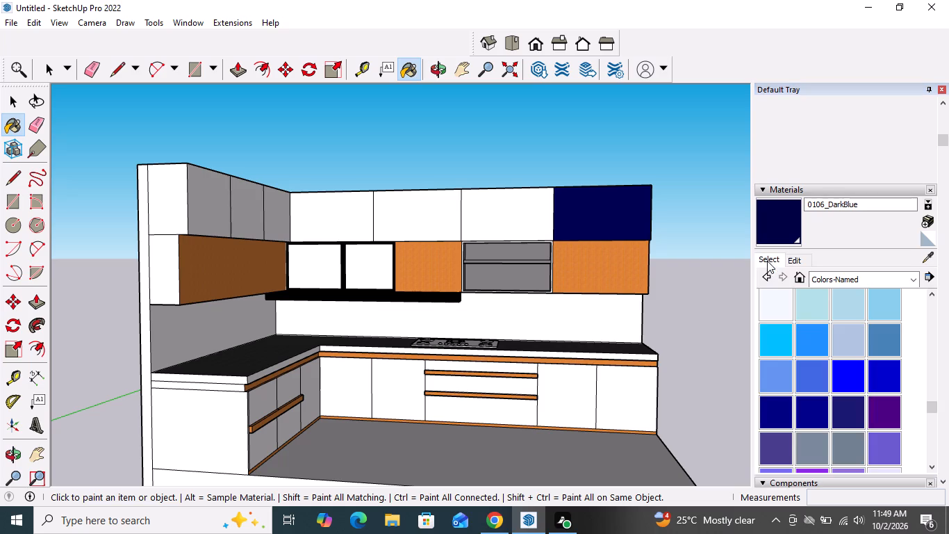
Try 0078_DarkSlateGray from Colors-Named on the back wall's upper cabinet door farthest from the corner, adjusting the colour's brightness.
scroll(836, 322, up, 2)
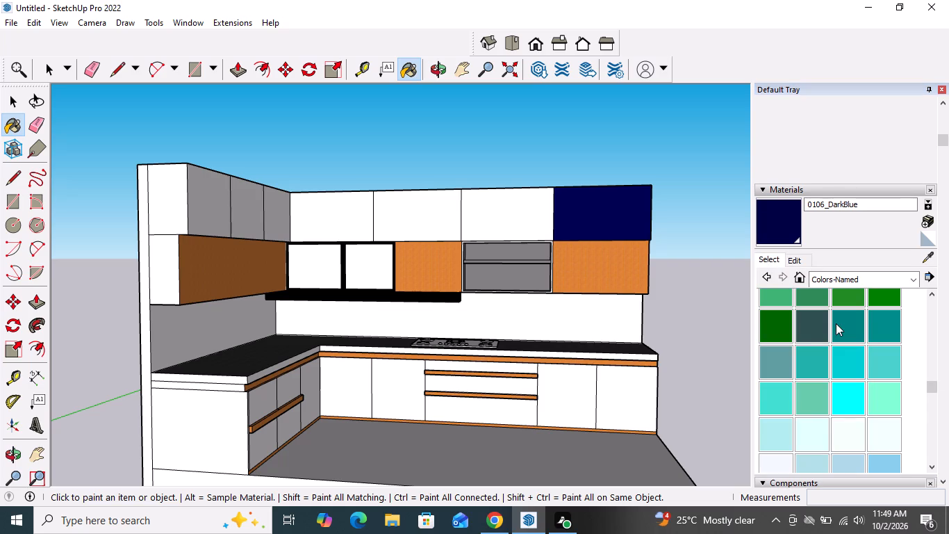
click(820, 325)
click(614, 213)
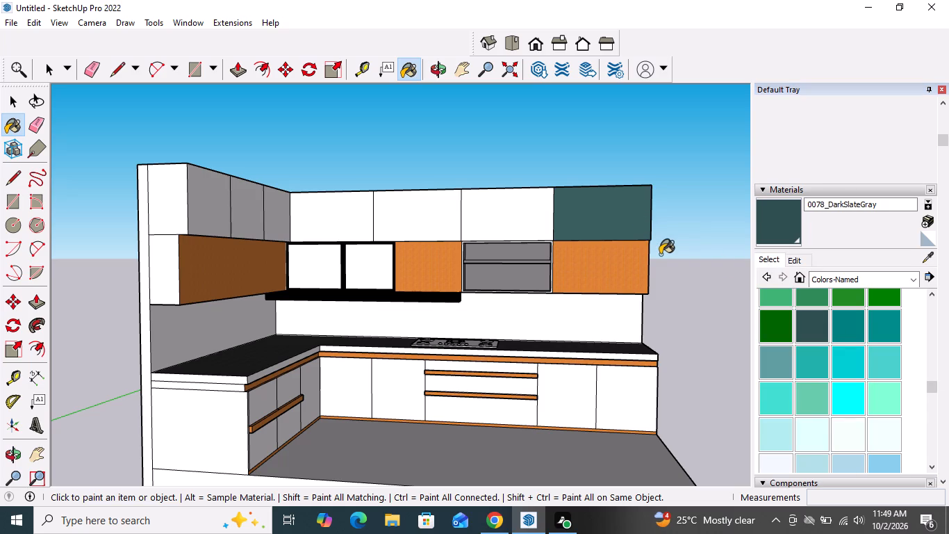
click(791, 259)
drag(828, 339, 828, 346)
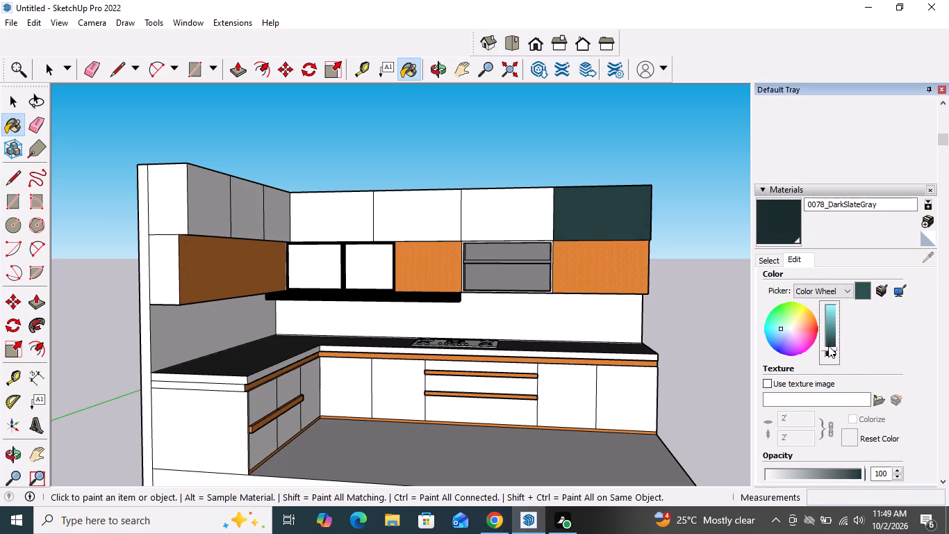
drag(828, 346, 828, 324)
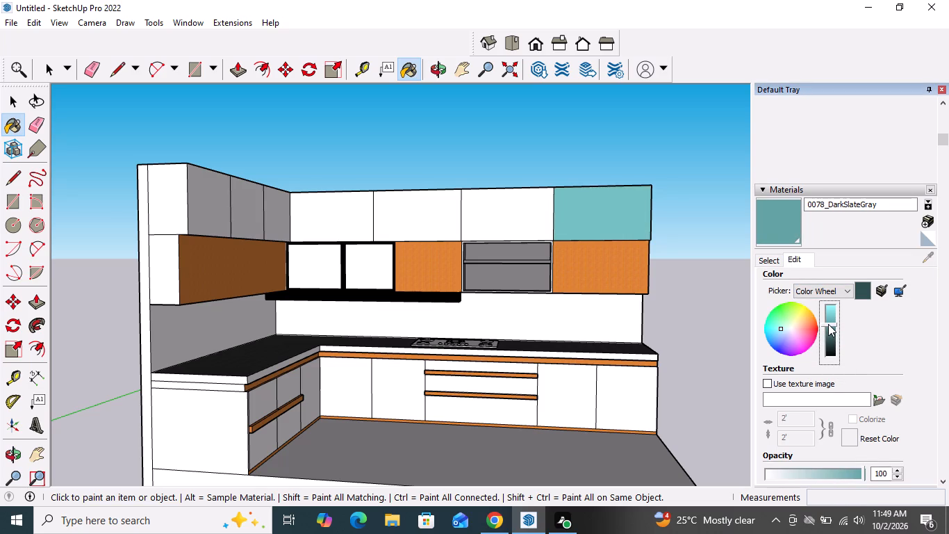
Repaint the back wall's upper cabinet door farthest from the corner with 0079_Teal and lower that colour's brightness to a dark teal.
click(767, 259)
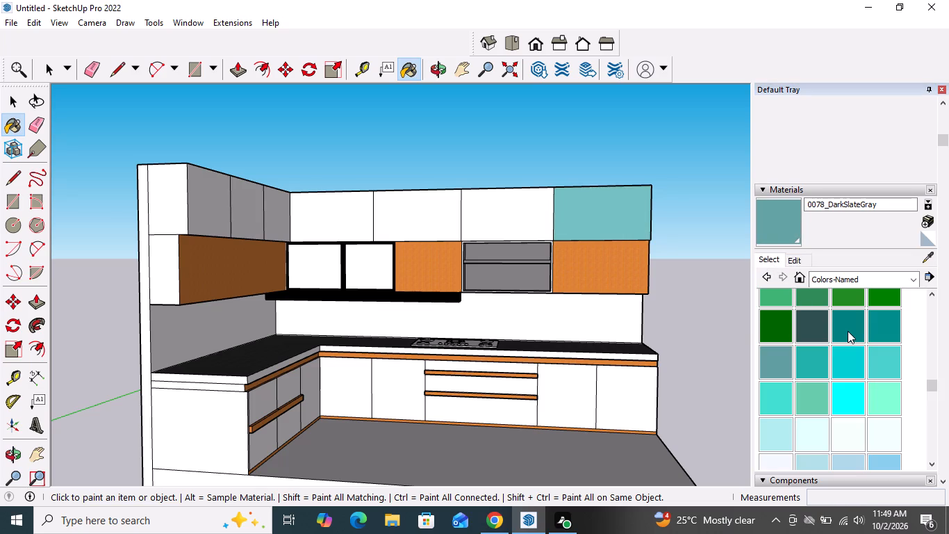
click(848, 331)
click(638, 225)
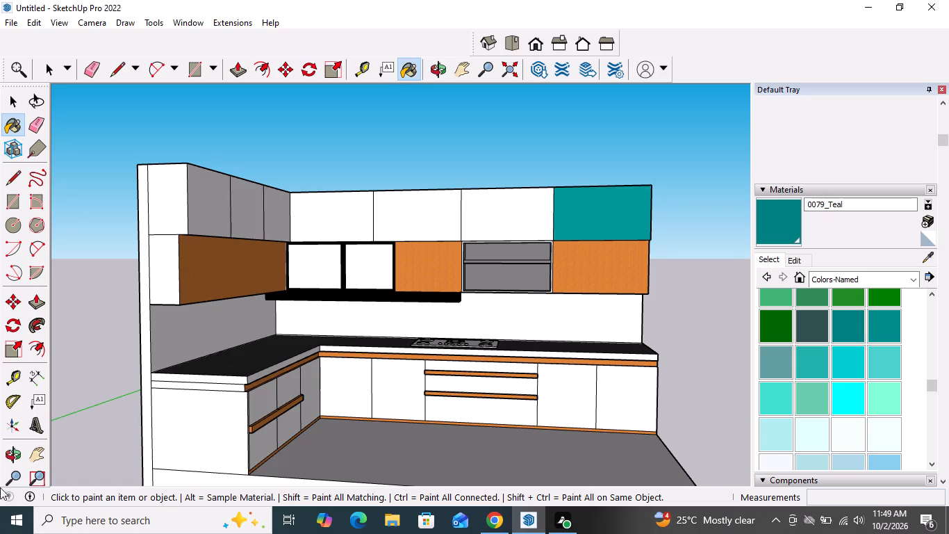
scroll(821, 332, down, 1)
scroll(819, 330, up, 8)
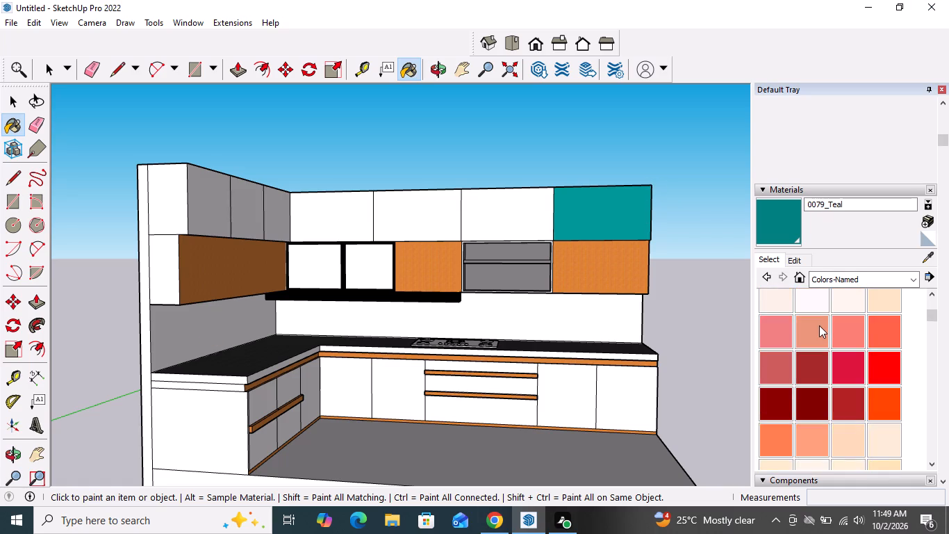
scroll(819, 325, up, 3)
scroll(819, 325, down, 8)
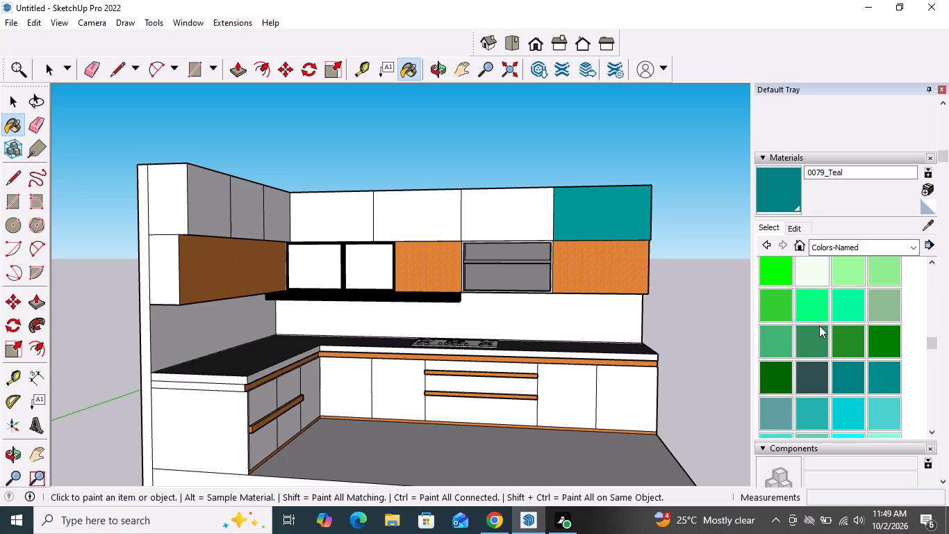
scroll(819, 325, down, 1)
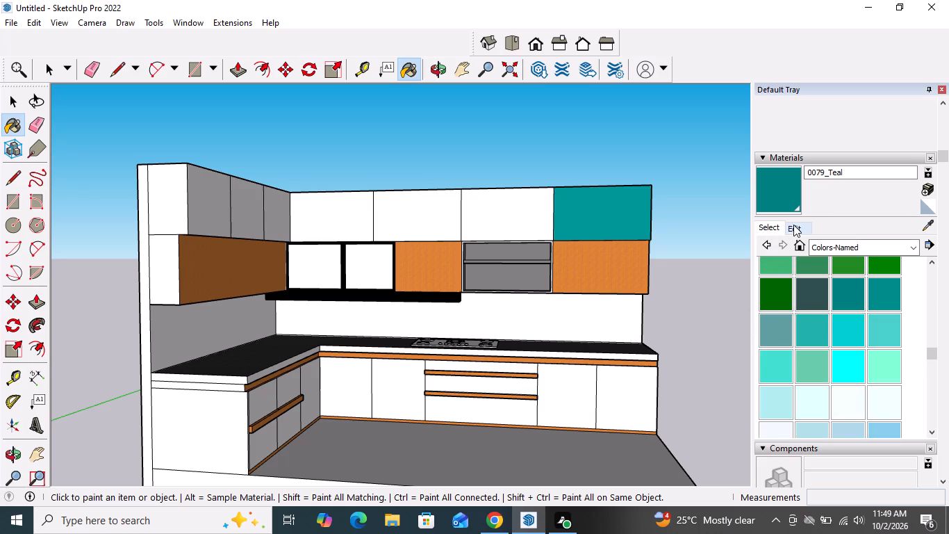
click(794, 225)
click(825, 301)
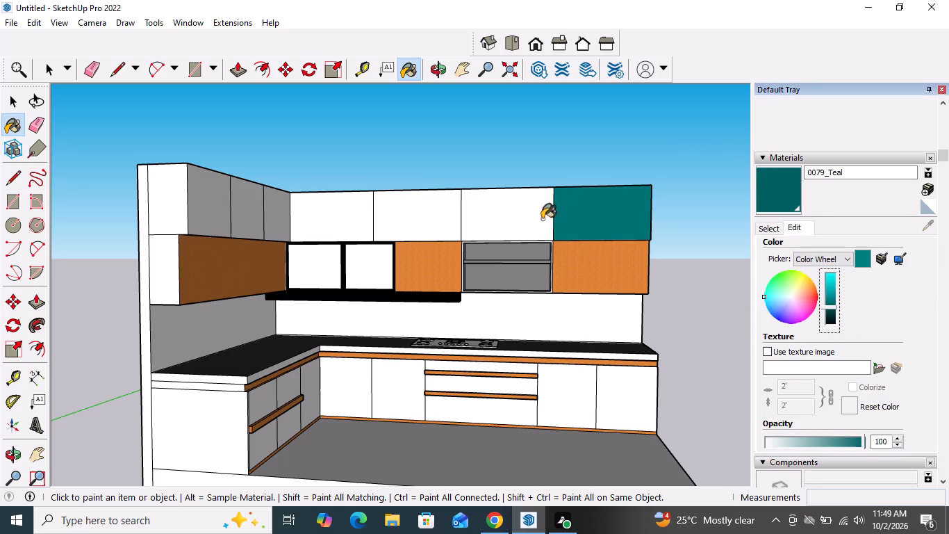
Paint the remaining top-row cabinet doors along the back wall and the side wall with the darkened 0079_Teal.
click(462, 213)
drag(447, 222, 464, 216)
click(477, 208)
click(428, 209)
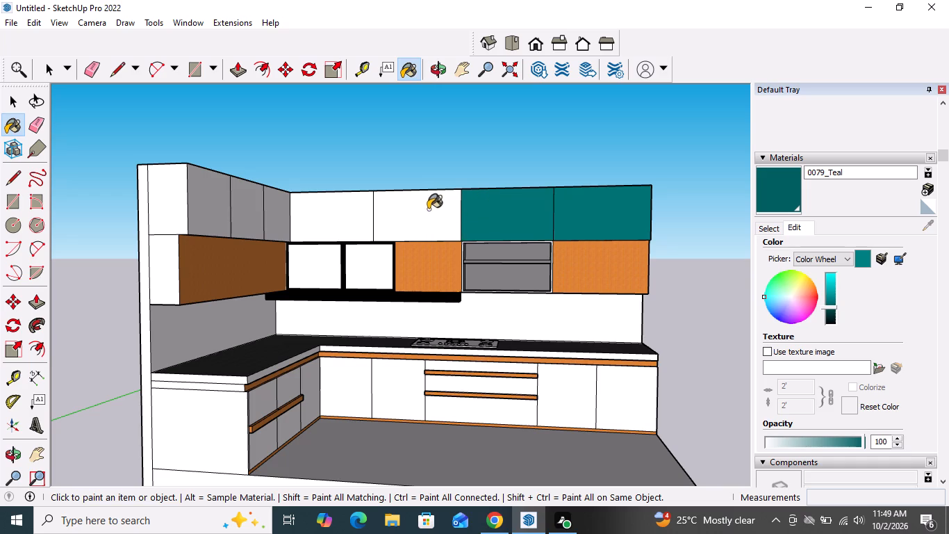
scroll(471, 230, down, 5)
middle_drag(480, 234, 381, 330)
scroll(401, 222, up, 2)
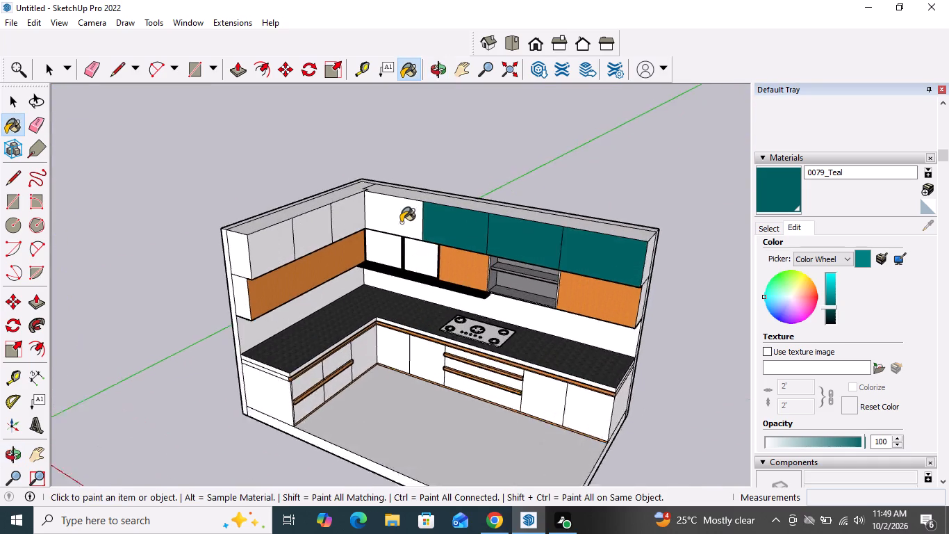
scroll(401, 222, up, 7)
click(389, 210)
drag(309, 215, 302, 222)
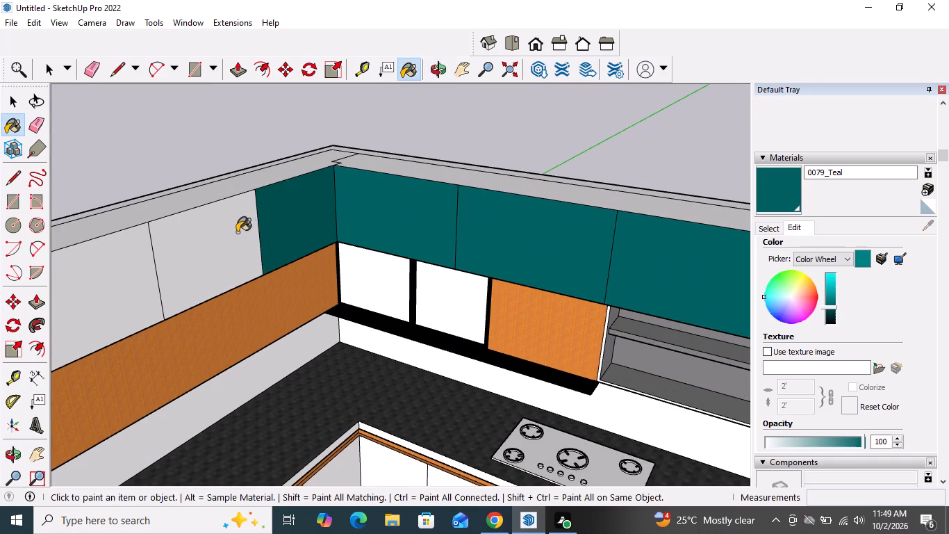
drag(237, 232, 272, 232)
scroll(440, 192, down, 5)
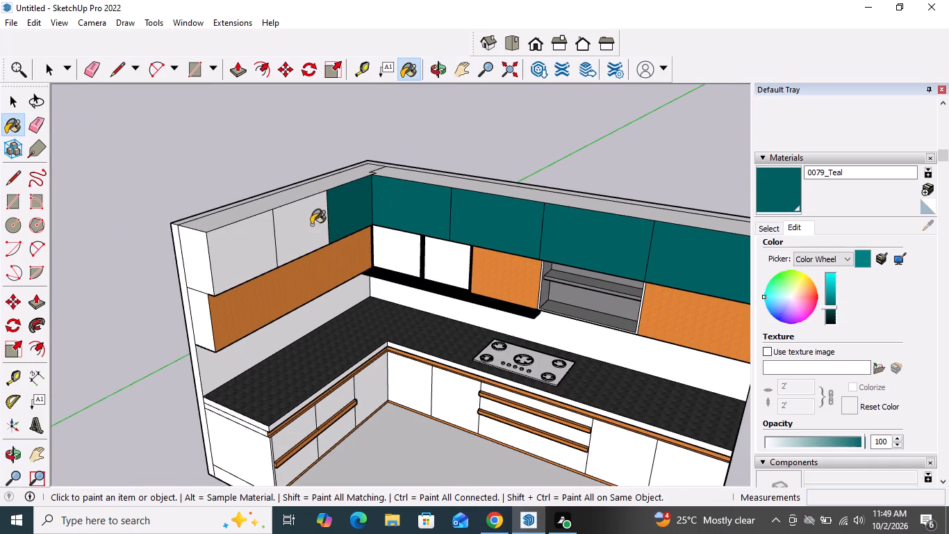
click(311, 225)
click(254, 244)
Paint the exposed end faces of the side wall's two stacked wall cabinets with the darkened 0079_Teal.
scroll(322, 242, down, 5)
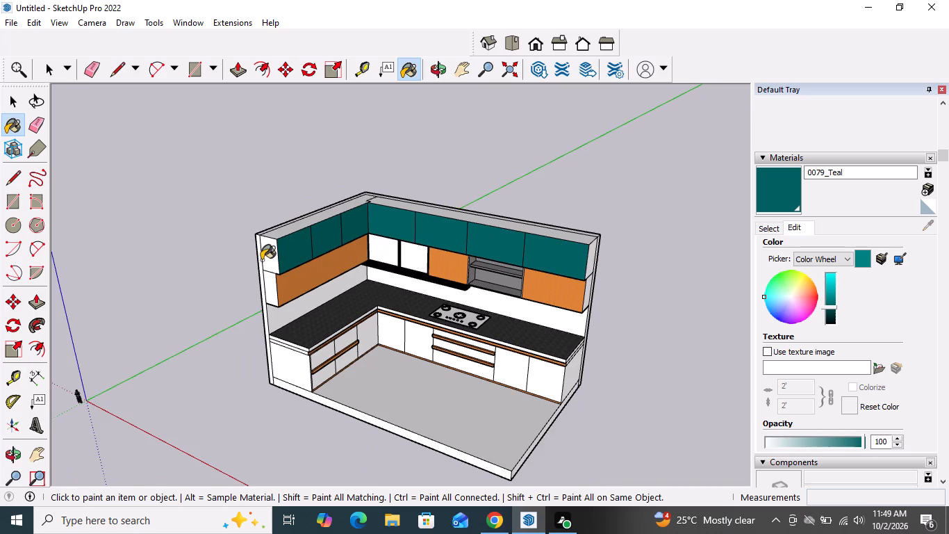
click(267, 257)
click(267, 280)
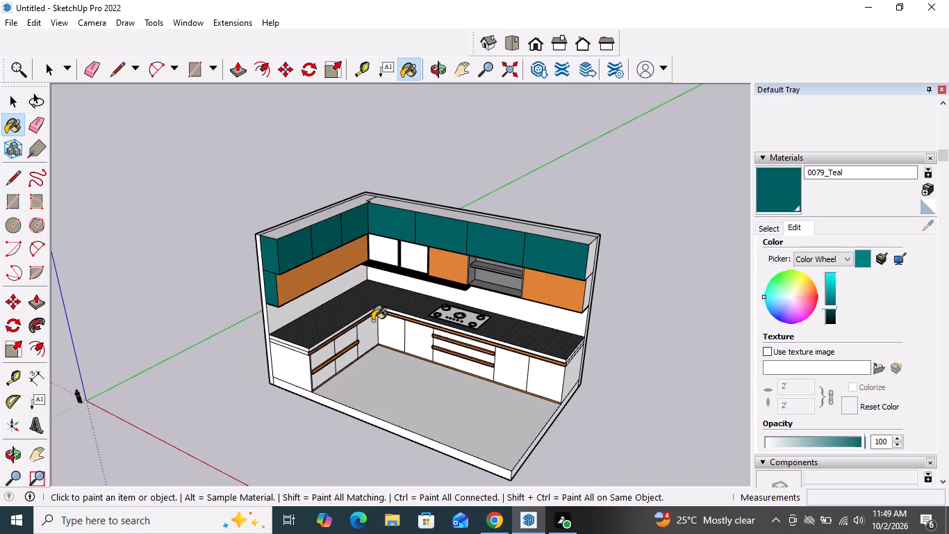
Paint the back wall's base cabinet doors, drawer fronts and countertop front edge with the darkened 0079_Teal.
middle_drag(424, 314, 443, 286)
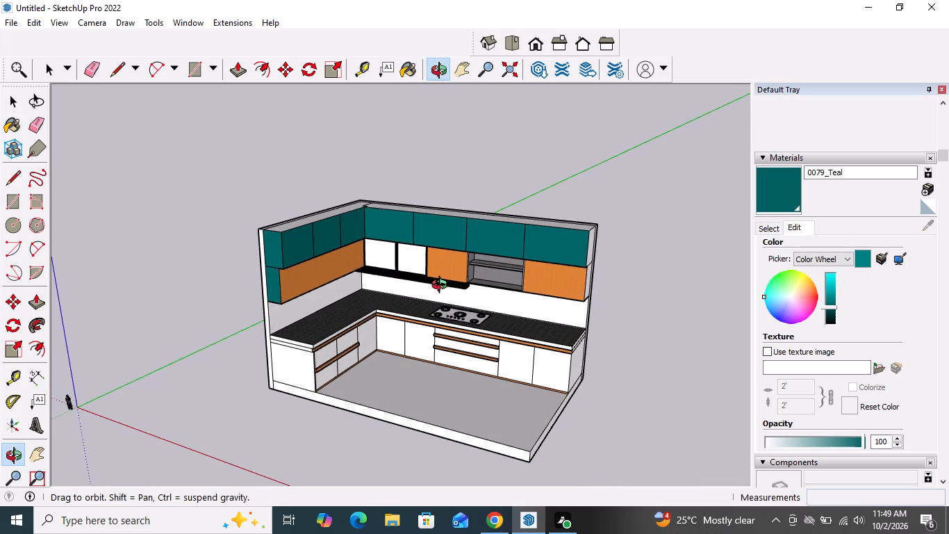
middle_drag(443, 286, 467, 216)
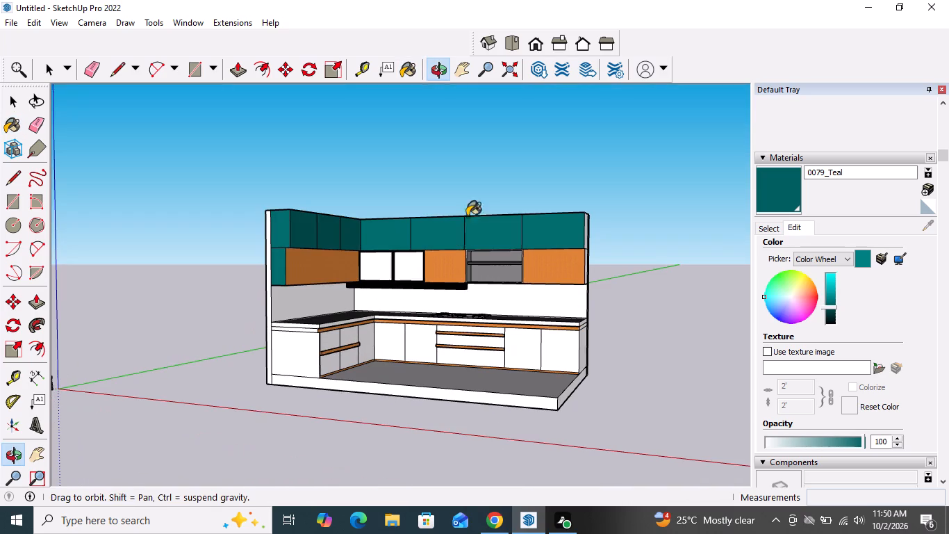
scroll(539, 357, up, 9)
click(582, 332)
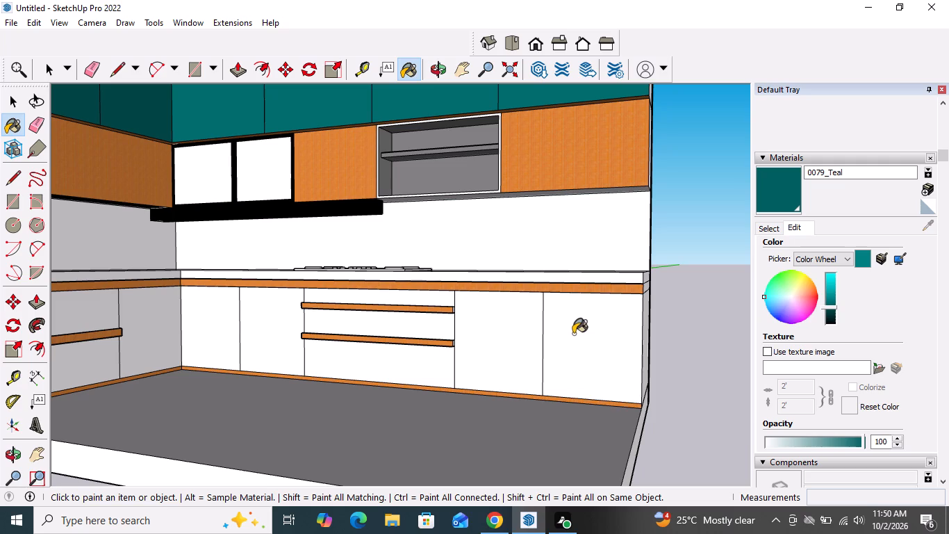
click(502, 327)
scroll(526, 284, up, 5)
click(526, 275)
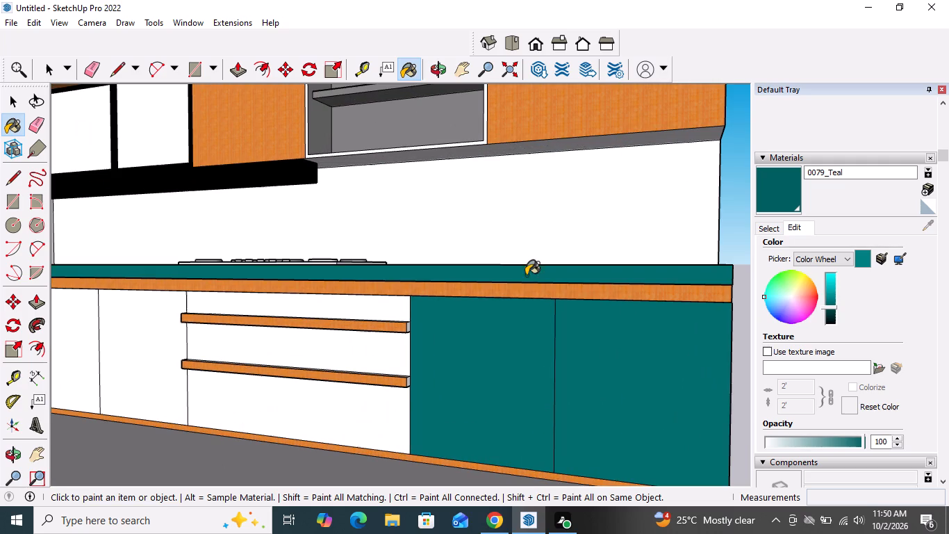
drag(404, 313, 402, 320)
drag(394, 350, 394, 357)
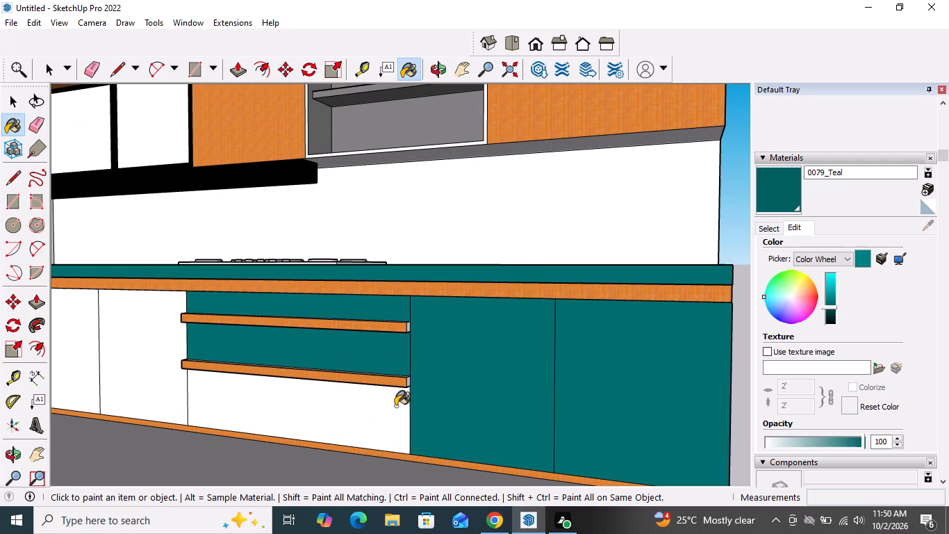
click(395, 406)
scroll(516, 376, down, 5)
click(249, 351)
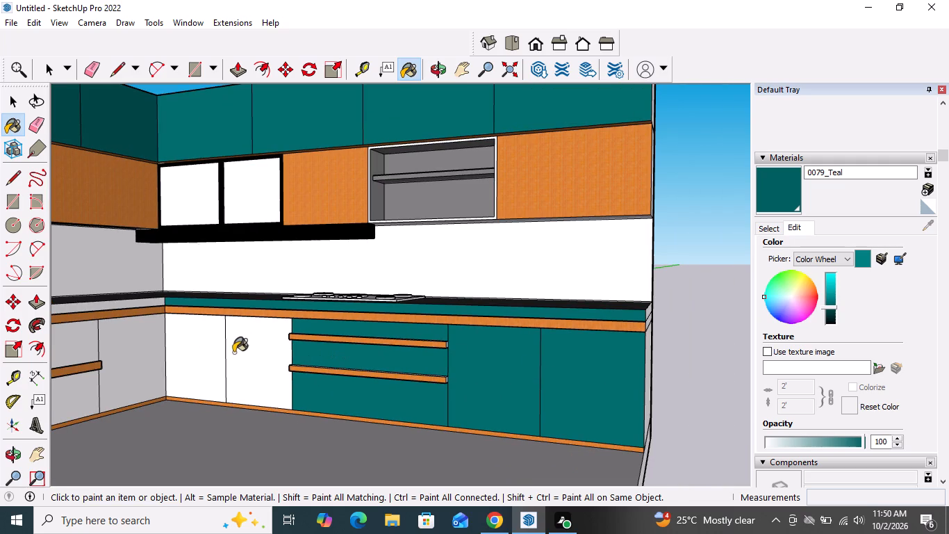
click(197, 357)
Paint the side wall's base cabinet fronts and the narrow strip at their open end with the darkened 0079_Teal.
click(151, 358)
click(83, 397)
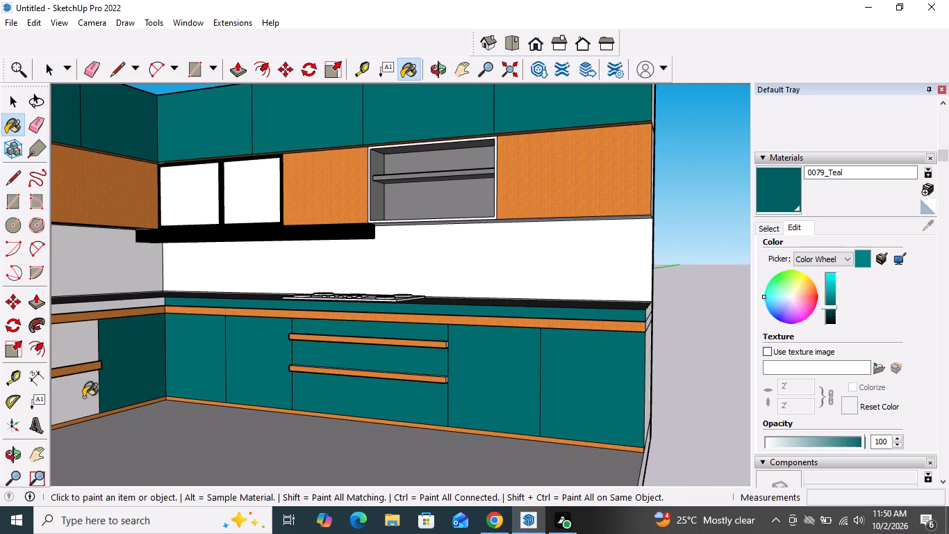
click(81, 351)
scroll(520, 352, down, 6)
scroll(249, 382, up, 2)
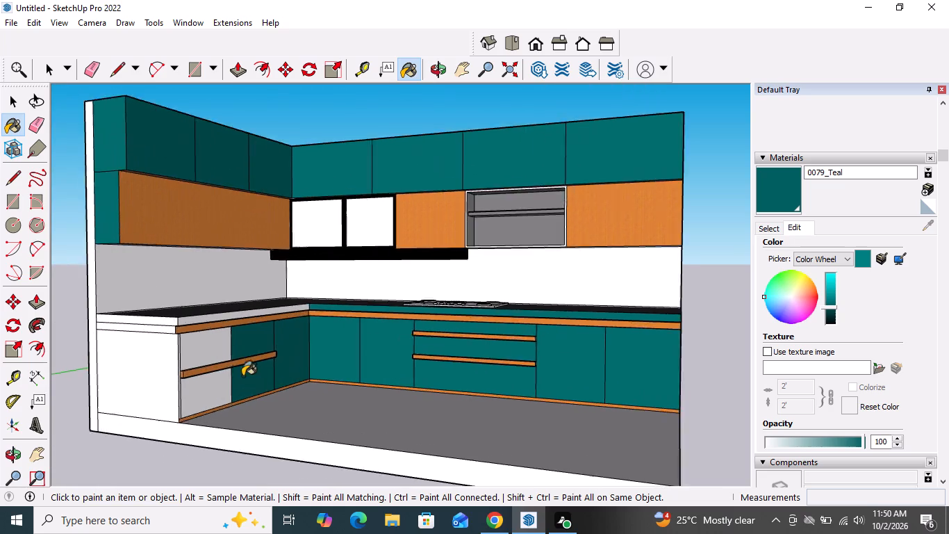
scroll(242, 376, up, 7)
click(183, 391)
click(162, 313)
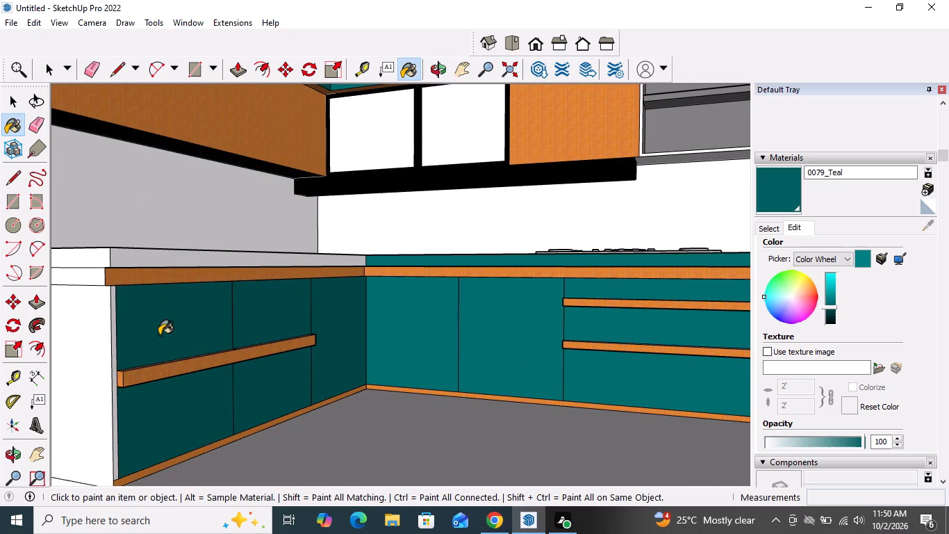
scroll(115, 355, up, 4)
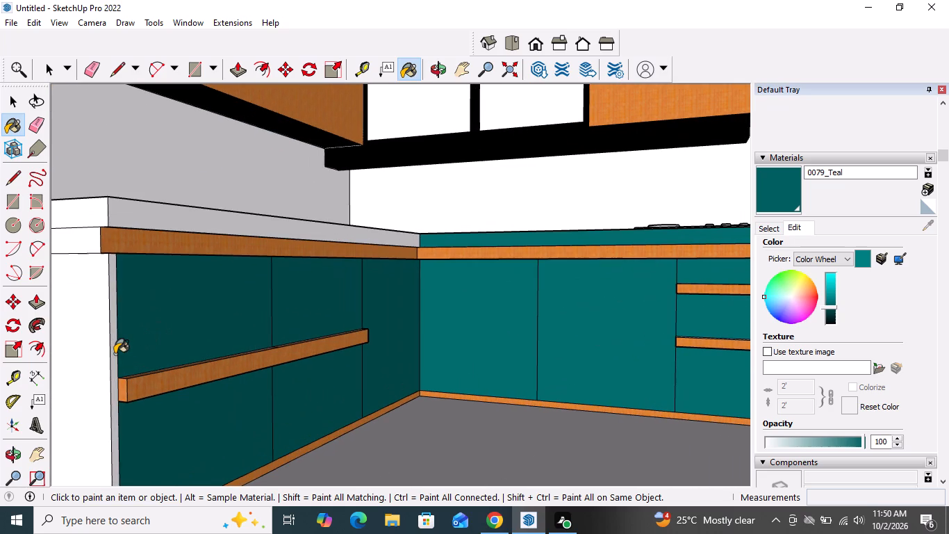
click(115, 353)
Paint the two exposed edges of the floor slab with the darkened 0079_Teal.
scroll(167, 330, down, 15)
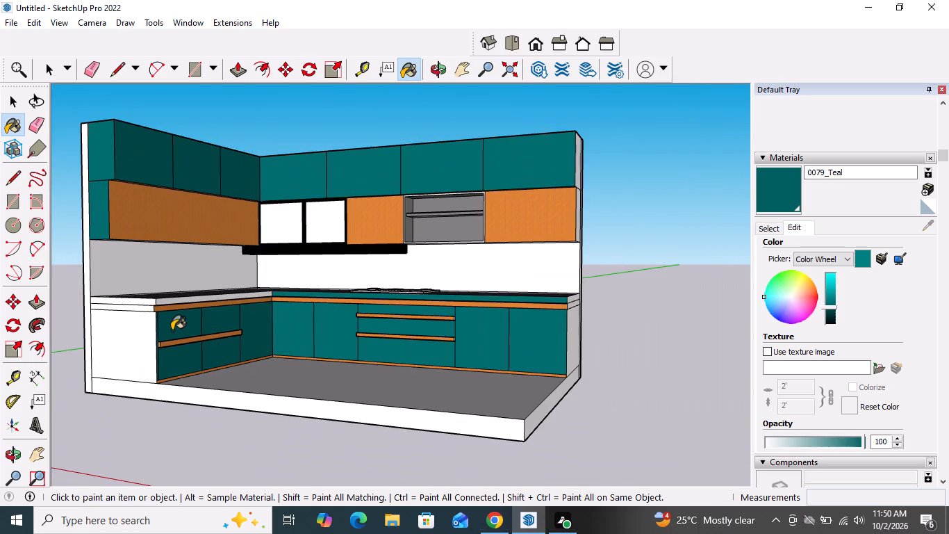
click(361, 408)
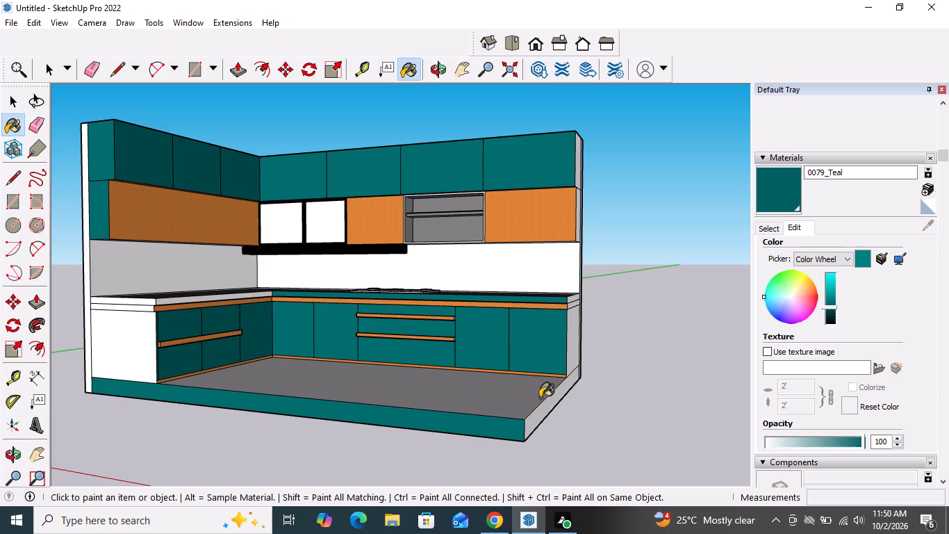
click(536, 412)
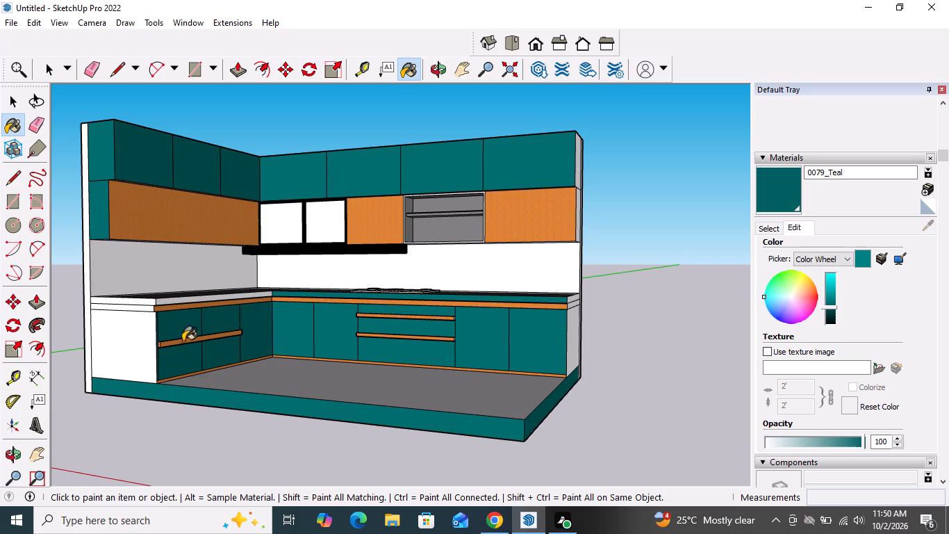
Paint the side wall base cabinet's end panel and the side countertop's end and front edges with the darkened 0079_Teal.
click(130, 351)
scroll(126, 268, up, 5)
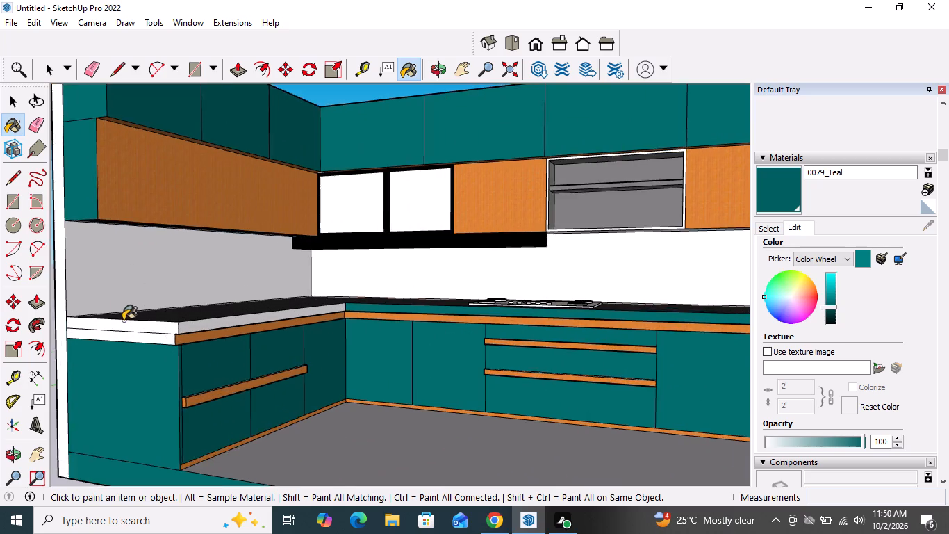
scroll(124, 321, up, 9)
click(159, 341)
drag(165, 321, 188, 321)
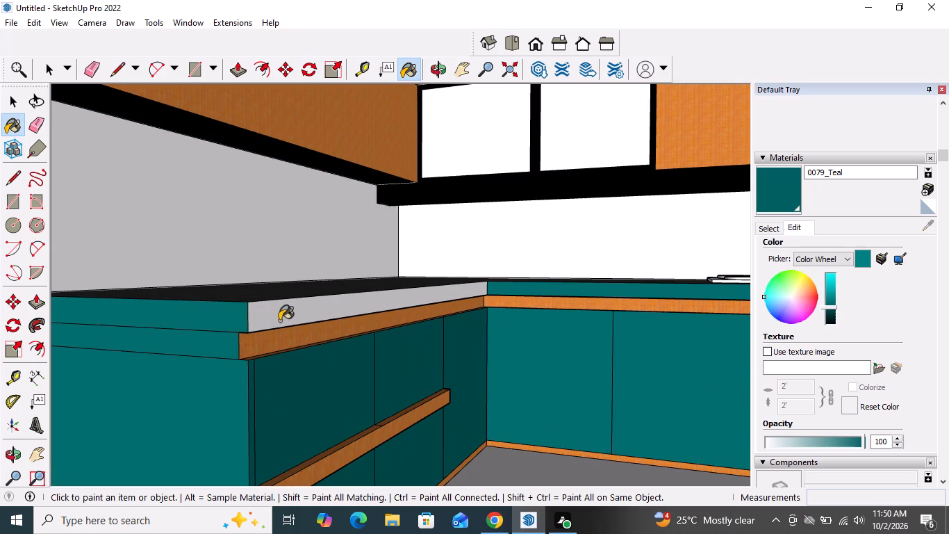
click(279, 318)
Paint the exposed end edge of the side wall with the darkened 0079_Teal.
scroll(281, 343, down, 11)
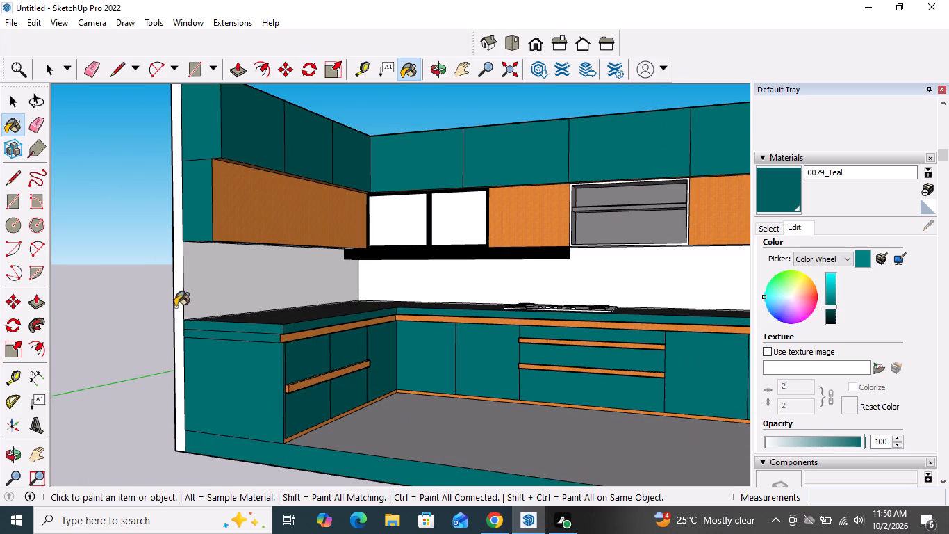
click(179, 300)
Paint the back wall base cabinet's end panel, the countertop's end edges and the wall's exposed end edge with the darkened 0079_Teal.
scroll(179, 307, down, 8)
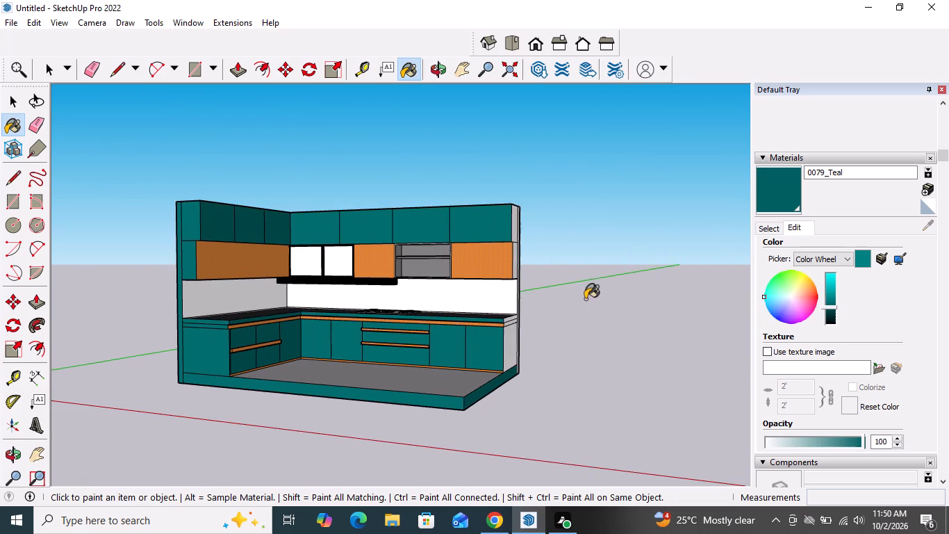
middle_drag(585, 298, 354, 339)
scroll(417, 350, up, 13)
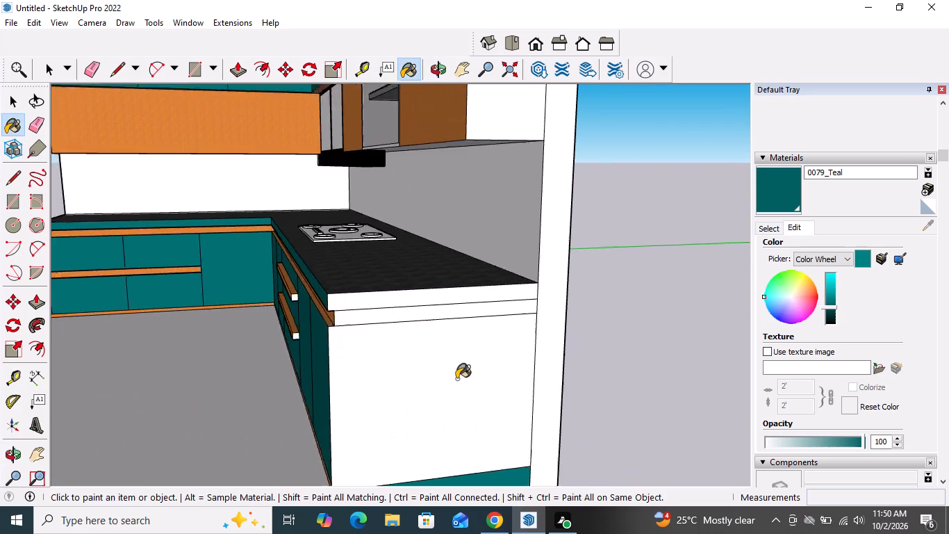
scroll(456, 379, up, 1)
click(456, 371)
click(450, 293)
click(453, 279)
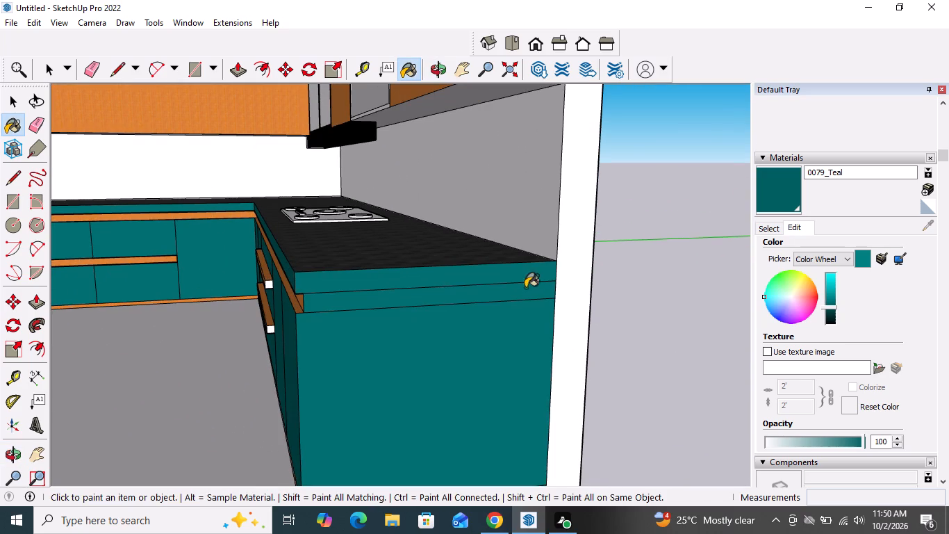
click(565, 286)
Paint the end panels of the back wall's upper and lower wall cabinets with the darkened 0079_Teal.
scroll(536, 314, down, 15)
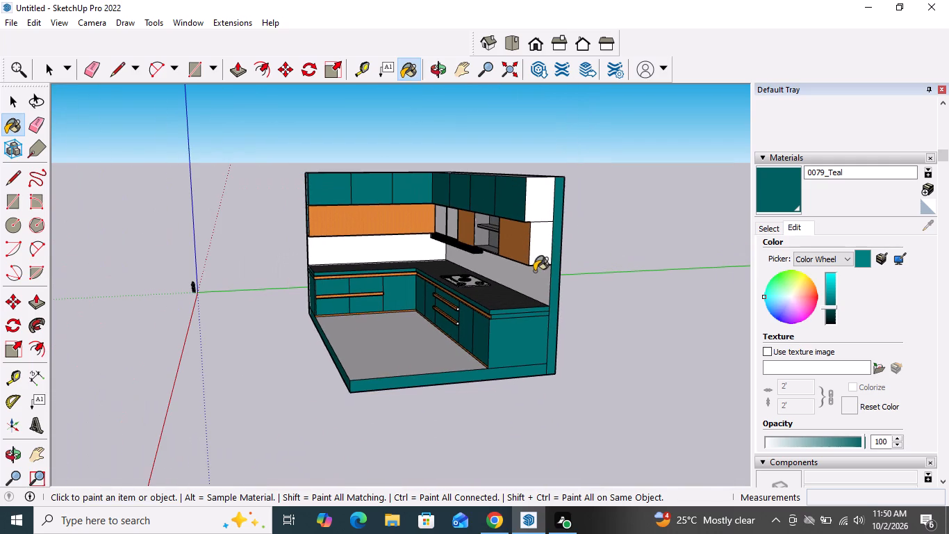
click(536, 204)
click(536, 241)
Paint the outer face of the back wall with the darkened 0079_Teal.
middle_drag(524, 317, 481, 350)
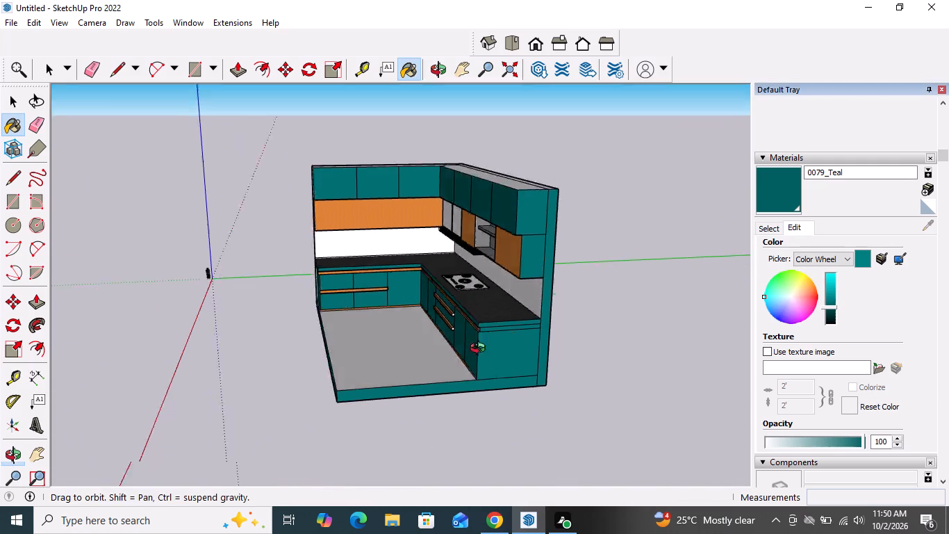
middle_drag(481, 350, 295, 361)
click(463, 298)
Paint the top faces of both walls and of the wall cabinets with the darkened 0079_Teal.
middle_drag(442, 242, 472, 370)
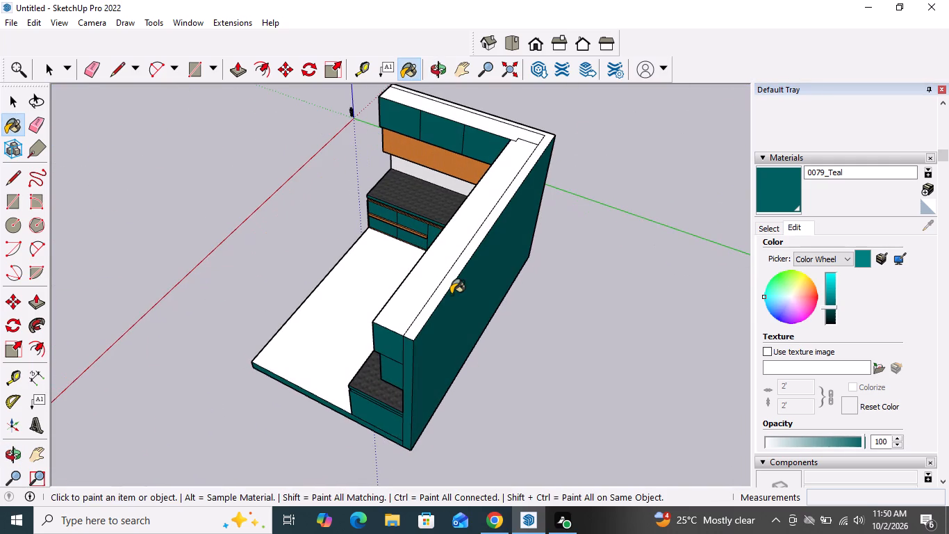
click(446, 282)
click(438, 267)
scroll(565, 263, down, 5)
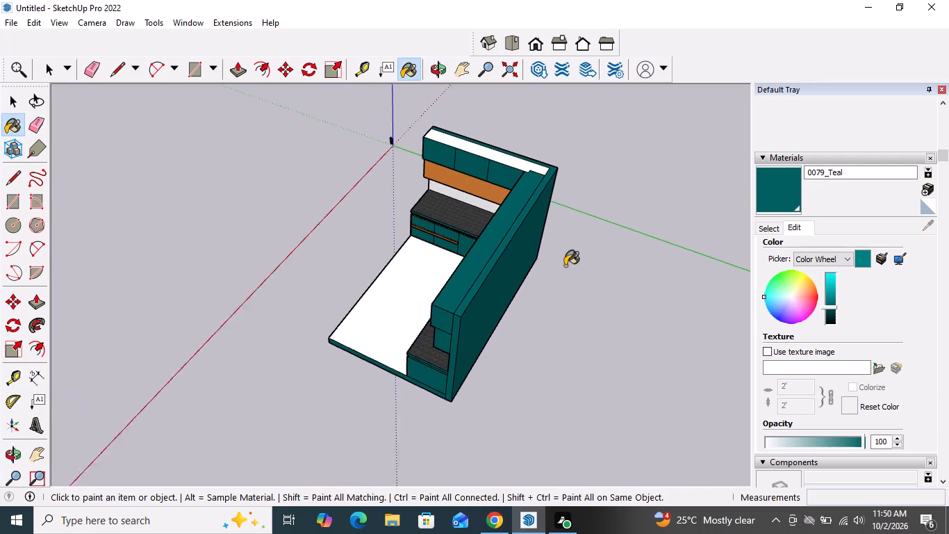
scroll(506, 152, up, 4)
scroll(561, 219, up, 9)
drag(540, 163, 525, 167)
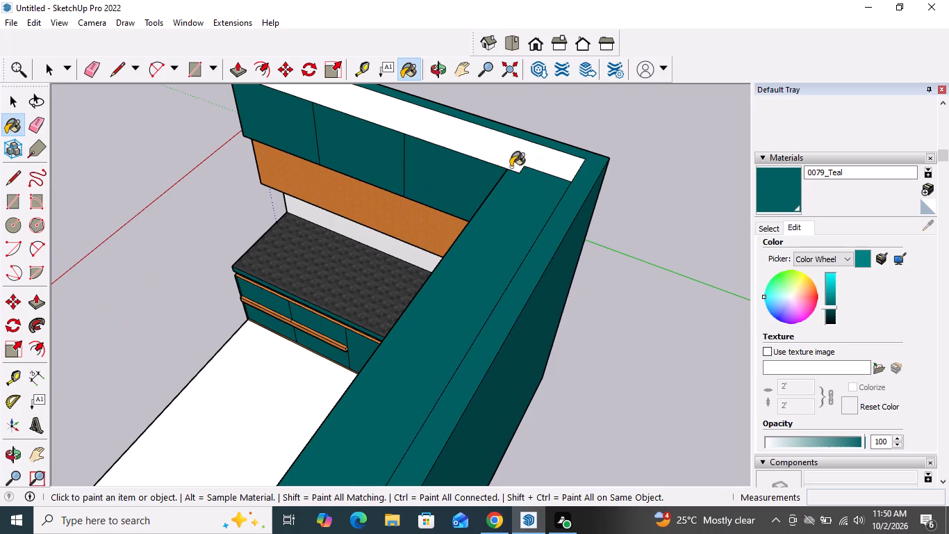
click(493, 149)
scroll(563, 232, down, 11)
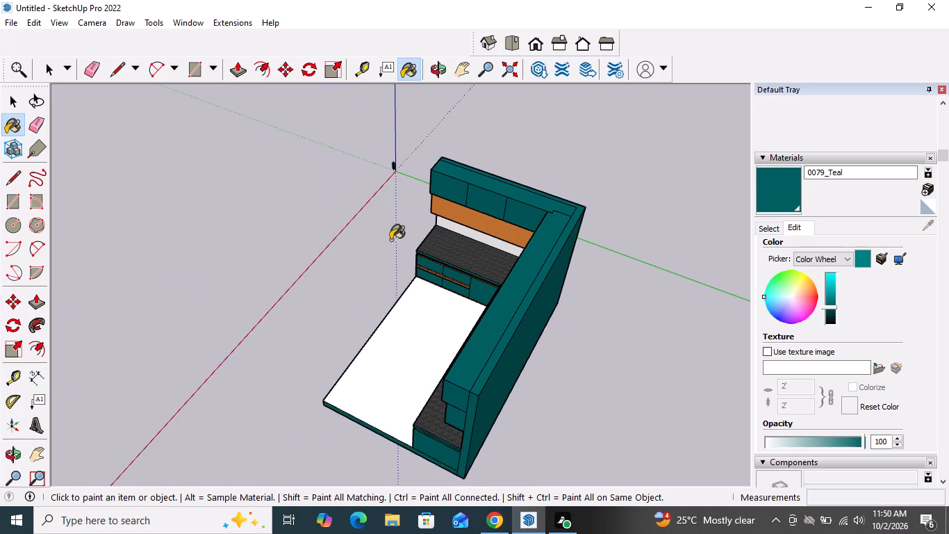
Paint the outer face of the side wall with the darkened 0079_Teal and return to a front view of the kitchen.
middle_drag(411, 258, 777, 236)
middle_drag(131, 207, 531, 175)
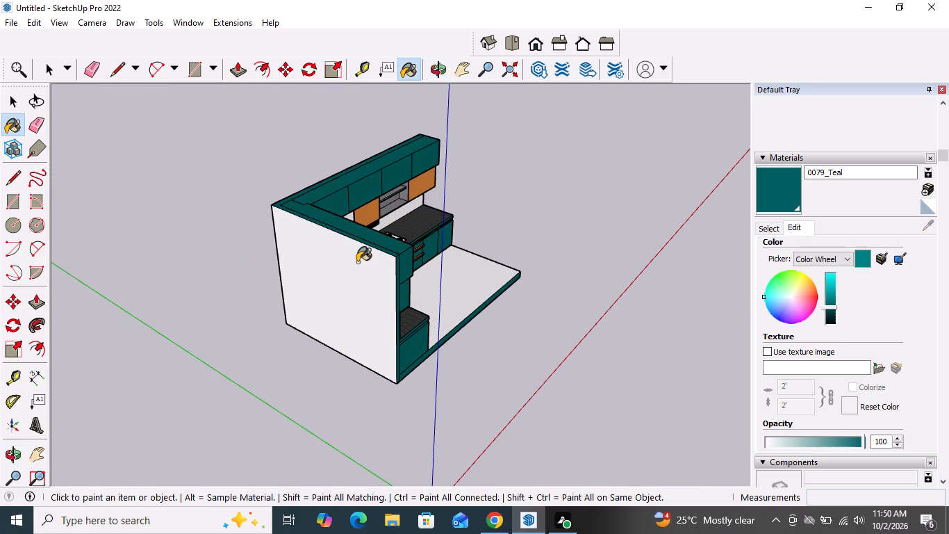
click(357, 262)
middle_drag(595, 225, 256, 122)
scroll(354, 225, up, 5)
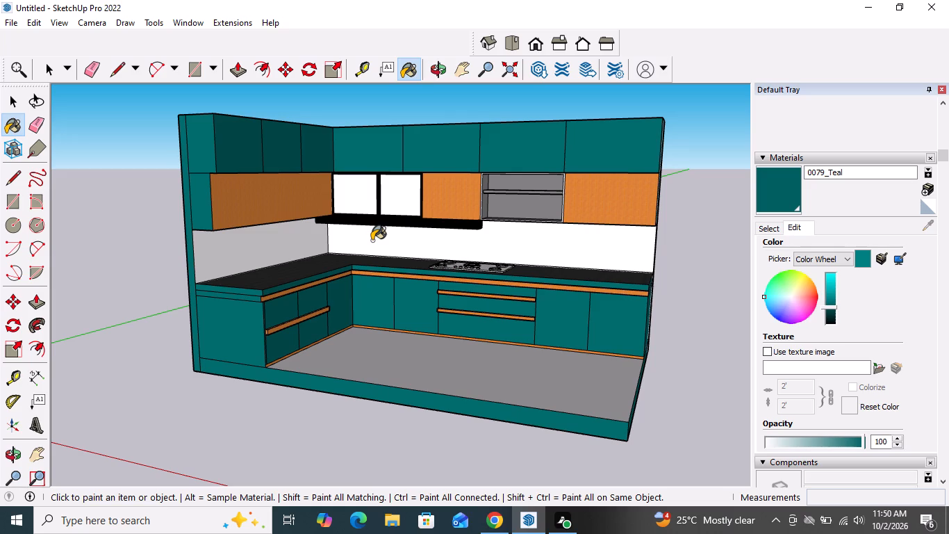
key(space)
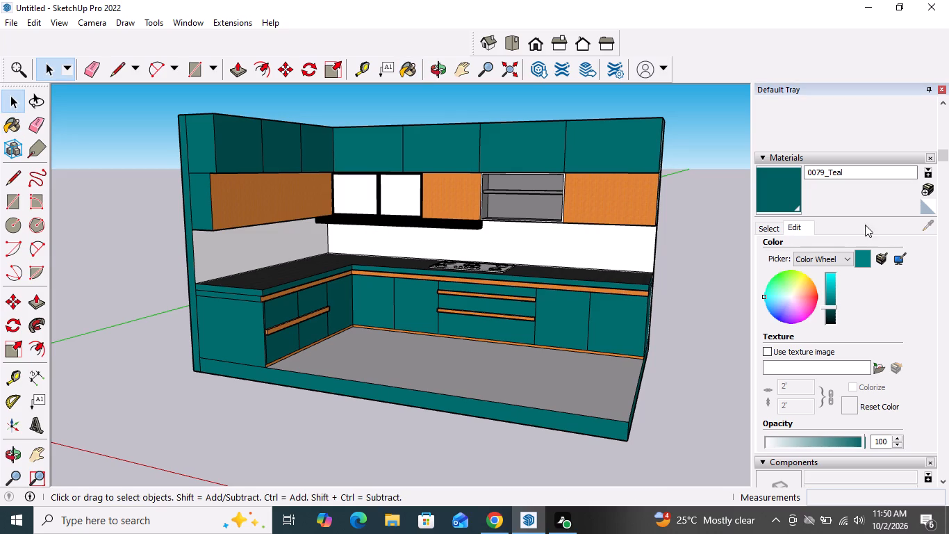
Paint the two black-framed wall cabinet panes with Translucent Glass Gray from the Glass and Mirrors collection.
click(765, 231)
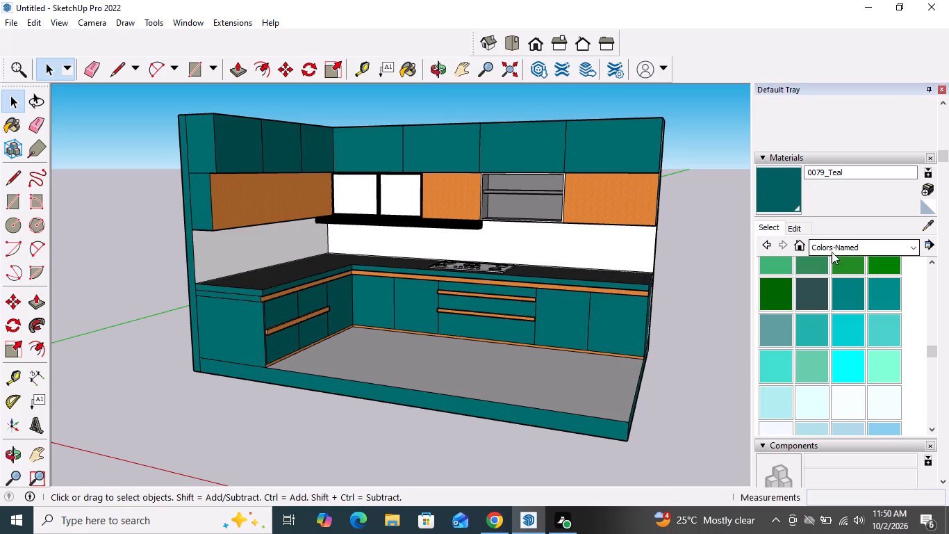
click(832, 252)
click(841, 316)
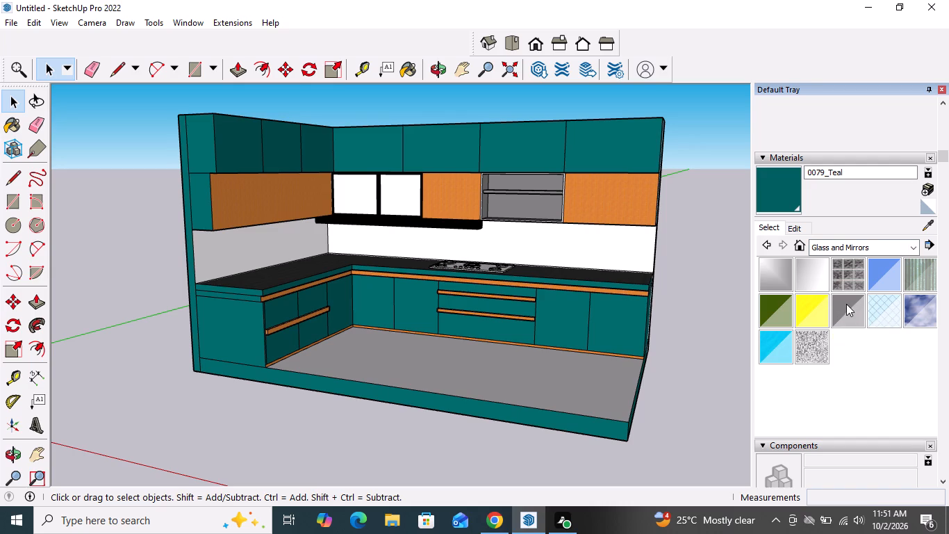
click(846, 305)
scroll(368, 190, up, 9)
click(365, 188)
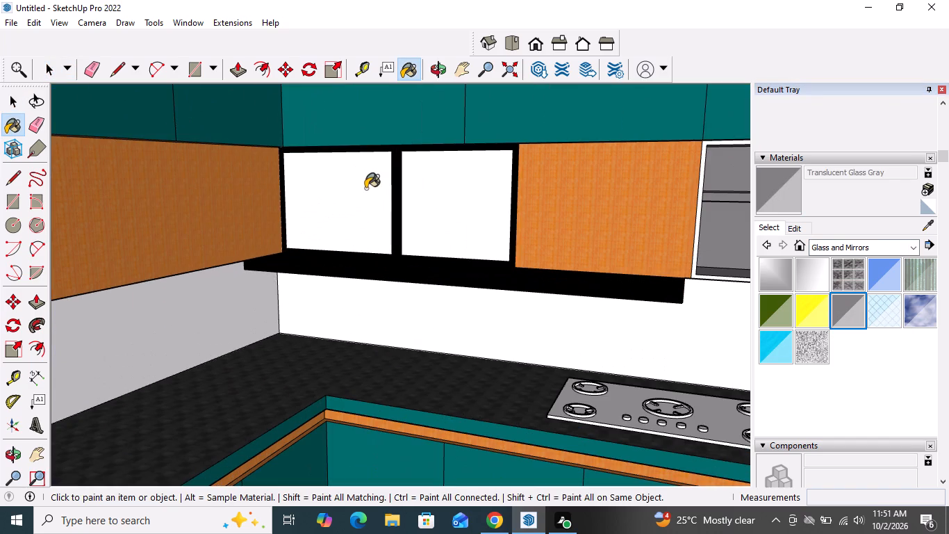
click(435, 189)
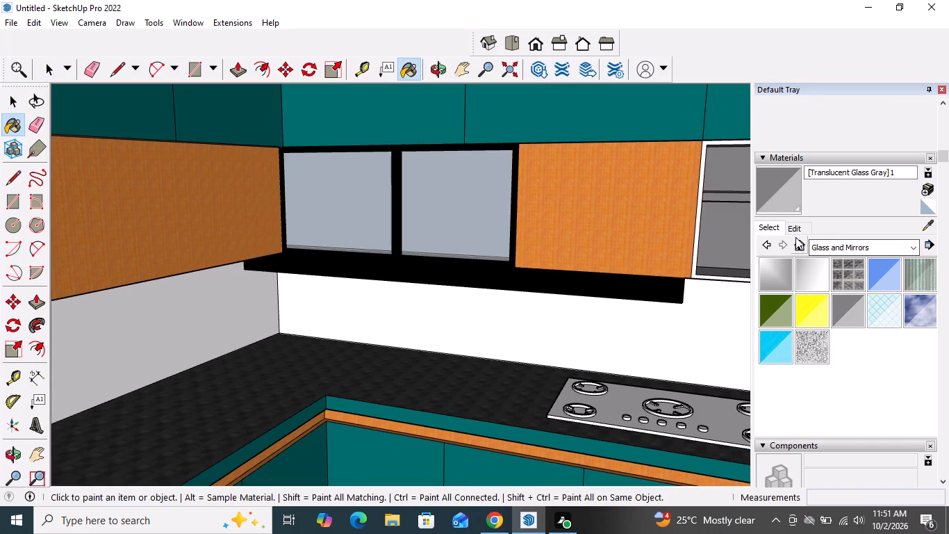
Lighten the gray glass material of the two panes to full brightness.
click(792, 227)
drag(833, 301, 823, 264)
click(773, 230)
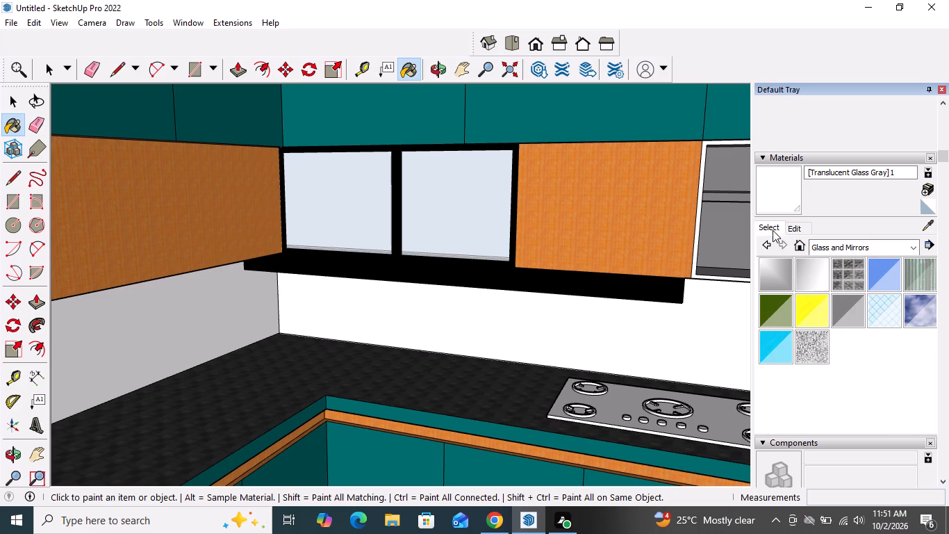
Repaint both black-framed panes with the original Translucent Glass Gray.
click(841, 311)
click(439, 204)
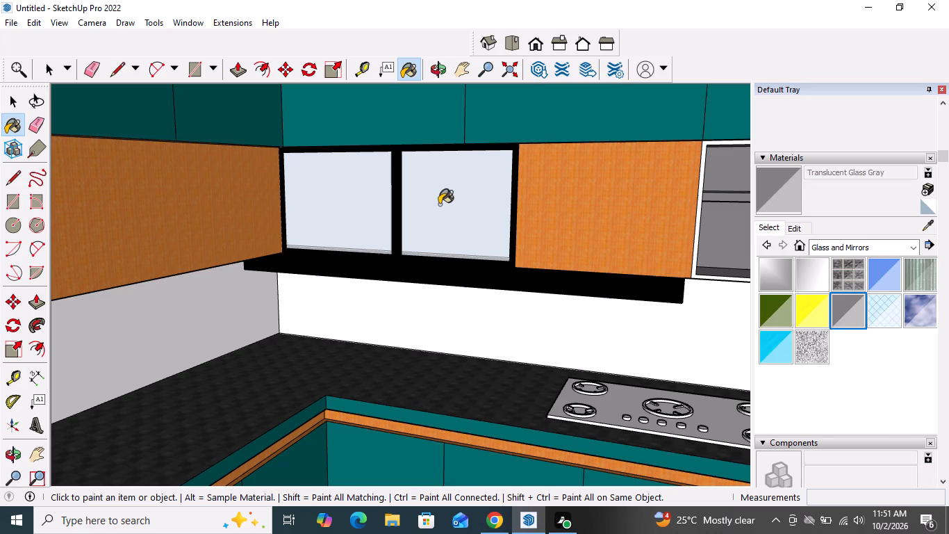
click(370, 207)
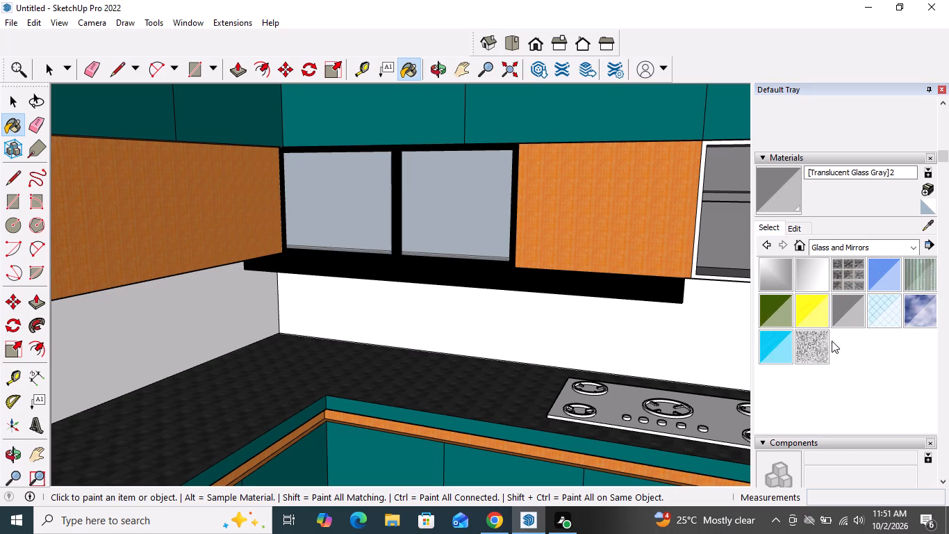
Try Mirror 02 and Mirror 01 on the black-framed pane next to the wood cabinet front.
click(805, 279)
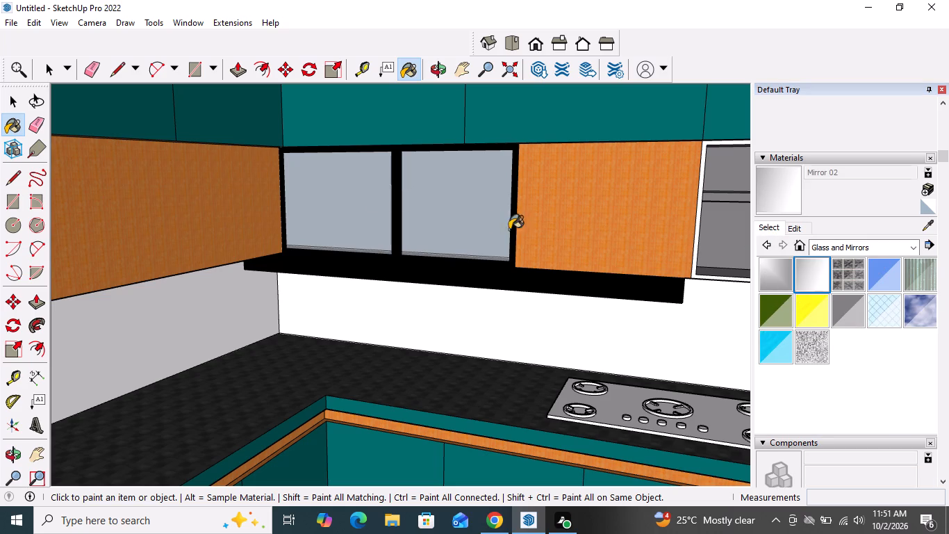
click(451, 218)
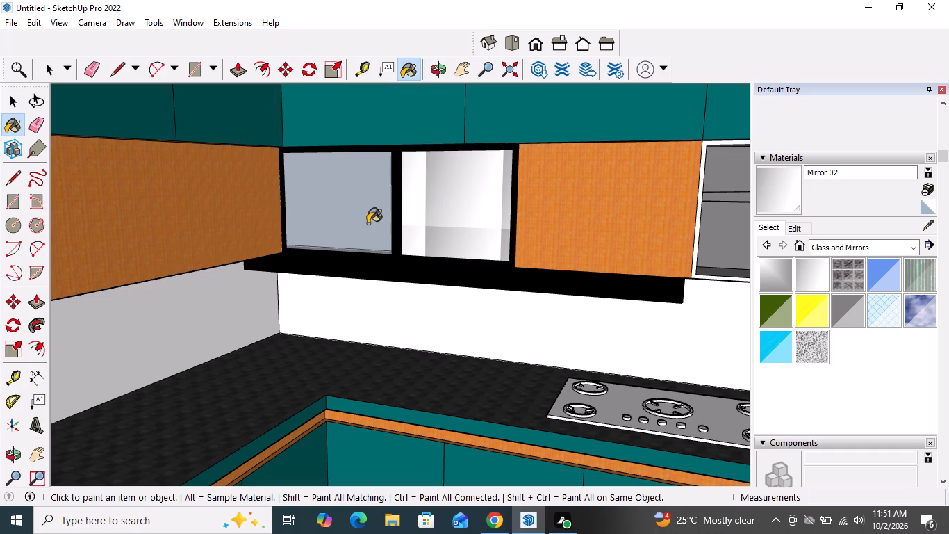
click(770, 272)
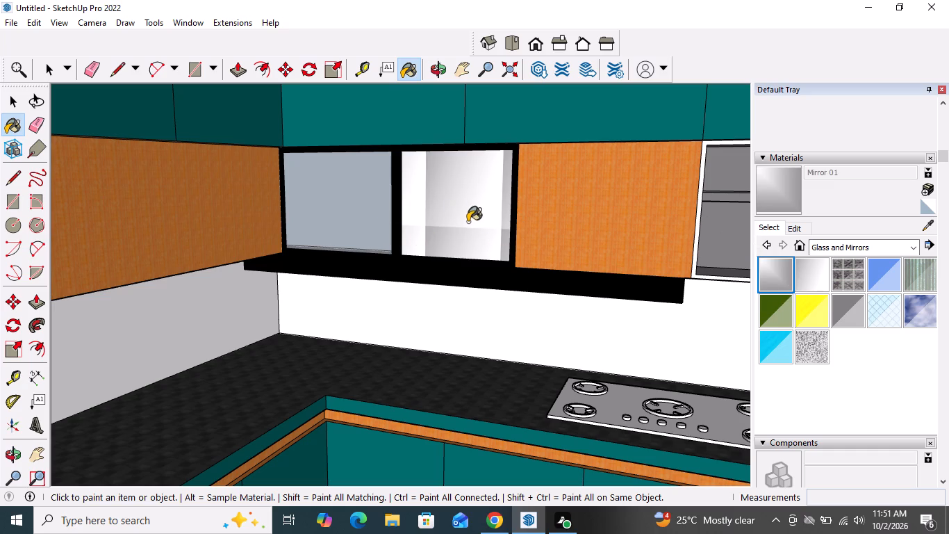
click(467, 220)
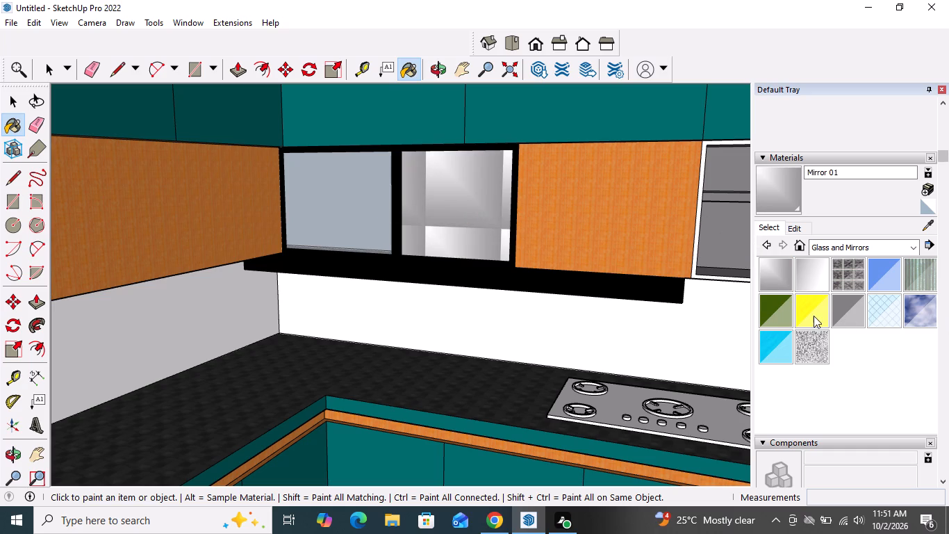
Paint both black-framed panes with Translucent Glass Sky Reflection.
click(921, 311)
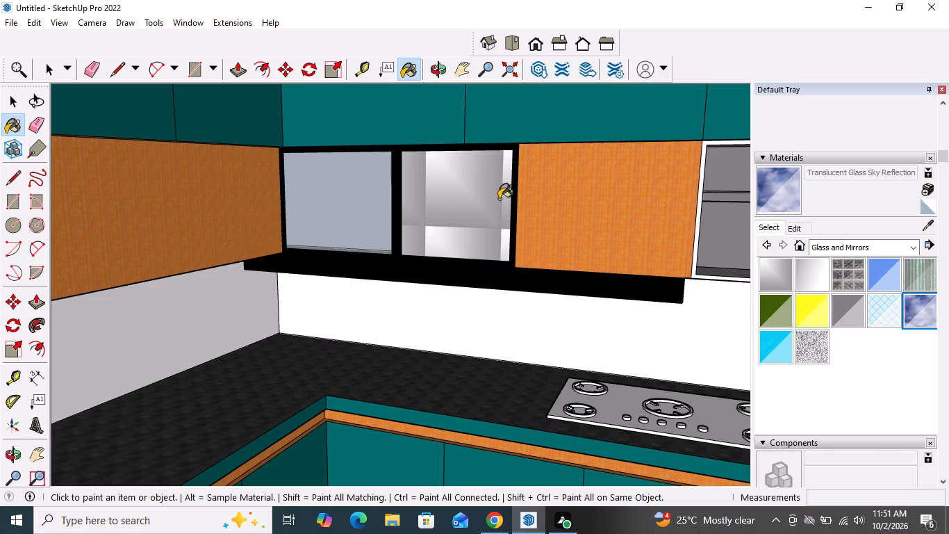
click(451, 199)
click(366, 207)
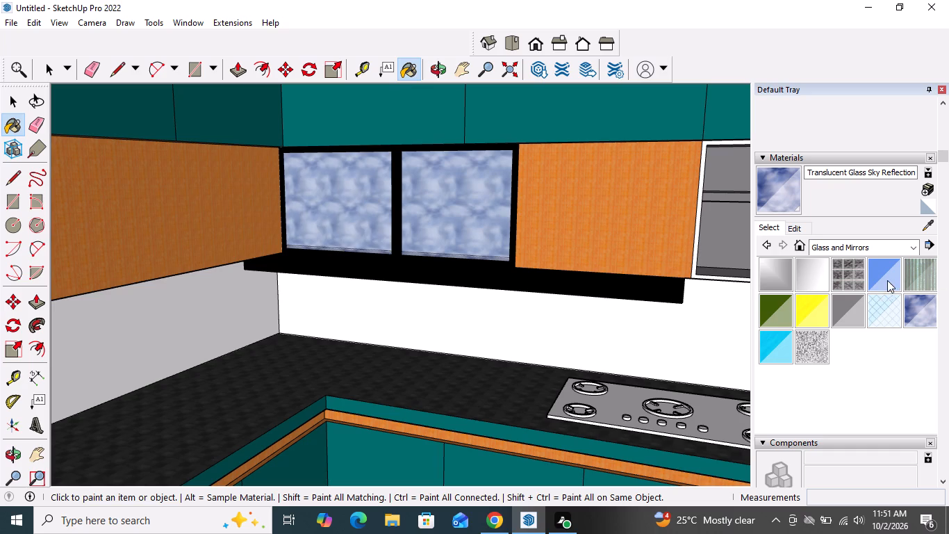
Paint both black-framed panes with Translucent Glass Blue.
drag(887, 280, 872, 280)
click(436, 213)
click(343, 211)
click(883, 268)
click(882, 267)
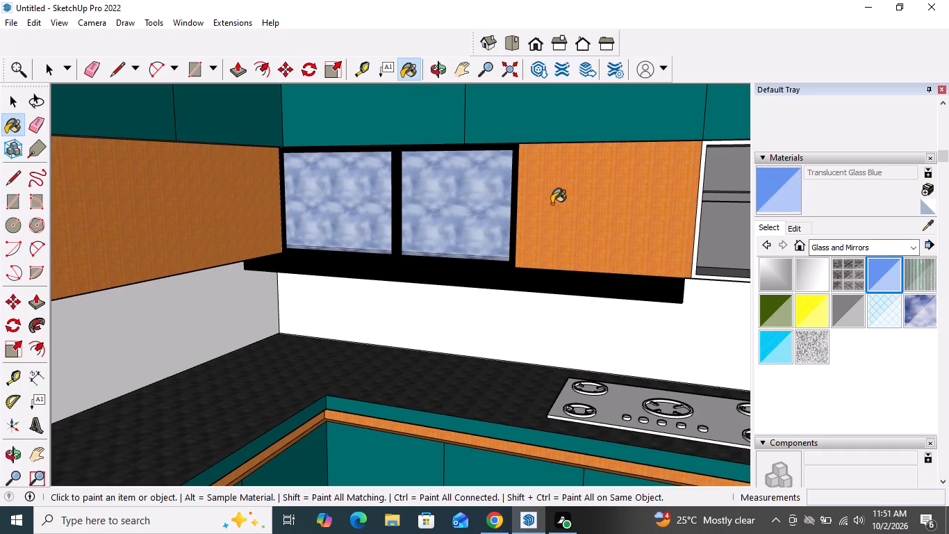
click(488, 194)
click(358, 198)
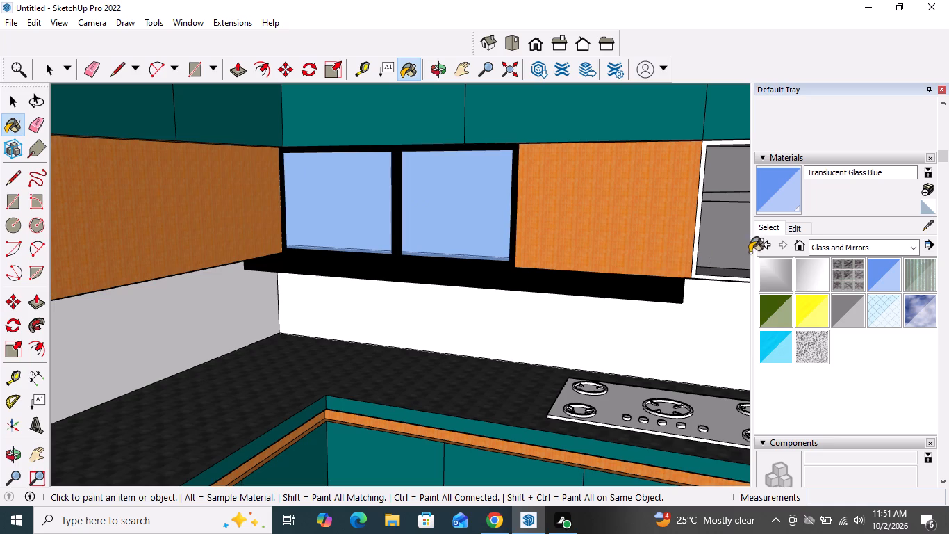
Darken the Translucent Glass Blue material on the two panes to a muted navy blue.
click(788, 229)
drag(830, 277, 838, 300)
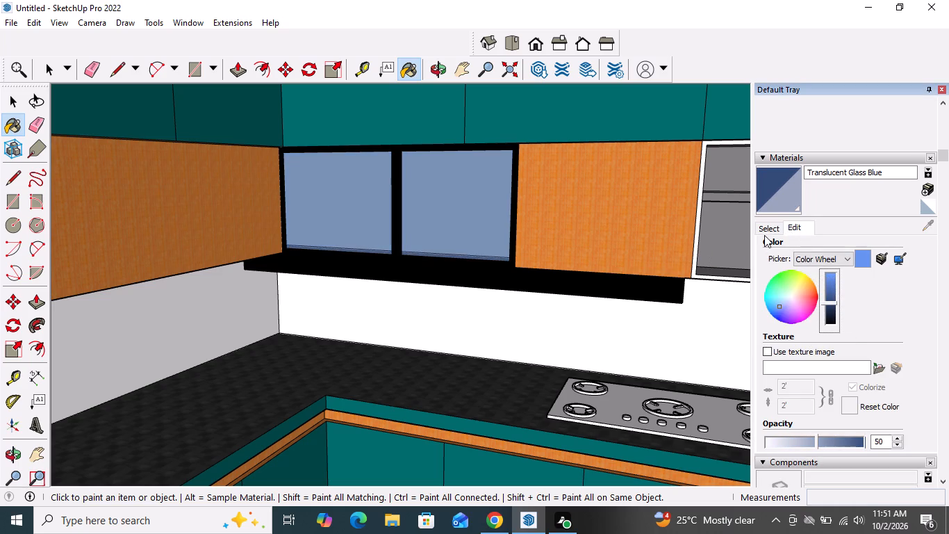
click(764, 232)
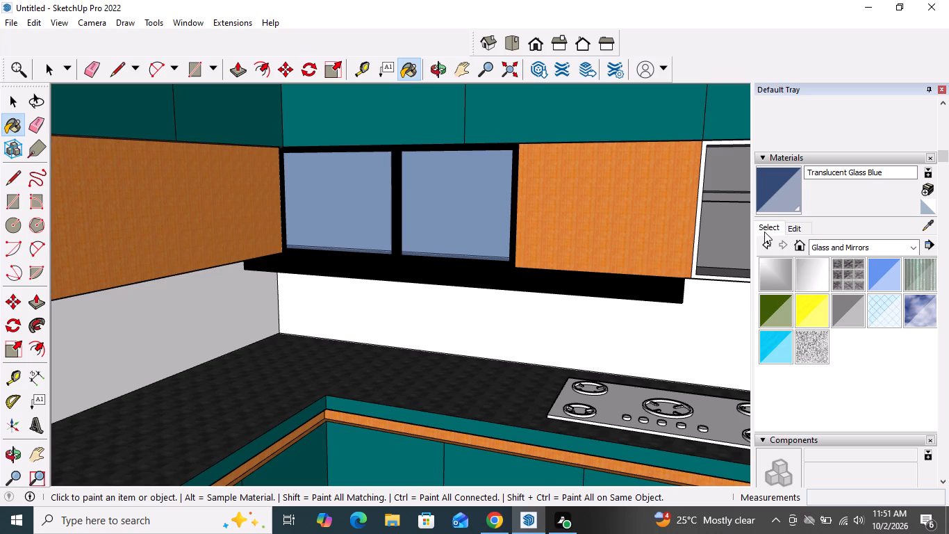
Paint both black-framed panes with Translucent Glass Tinted.
drag(779, 351, 777, 340)
click(768, 348)
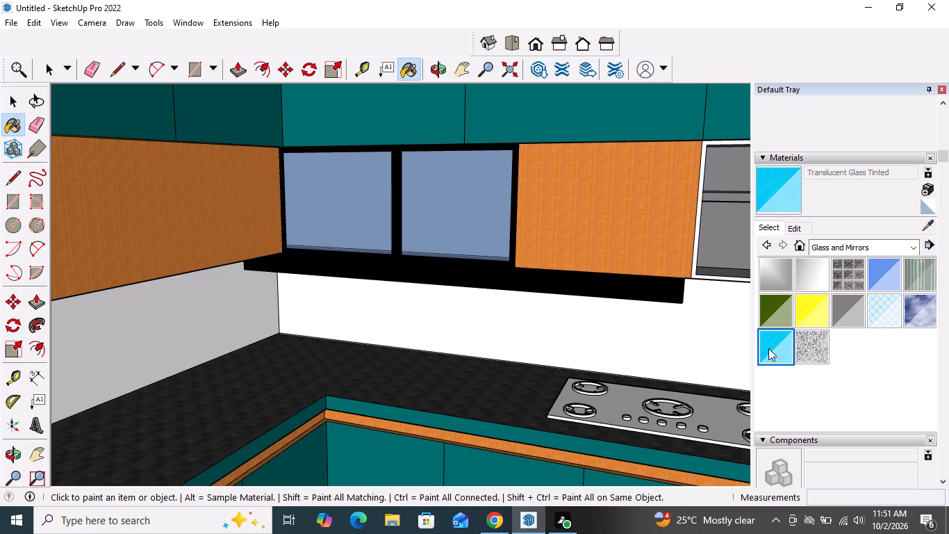
click(462, 217)
click(370, 209)
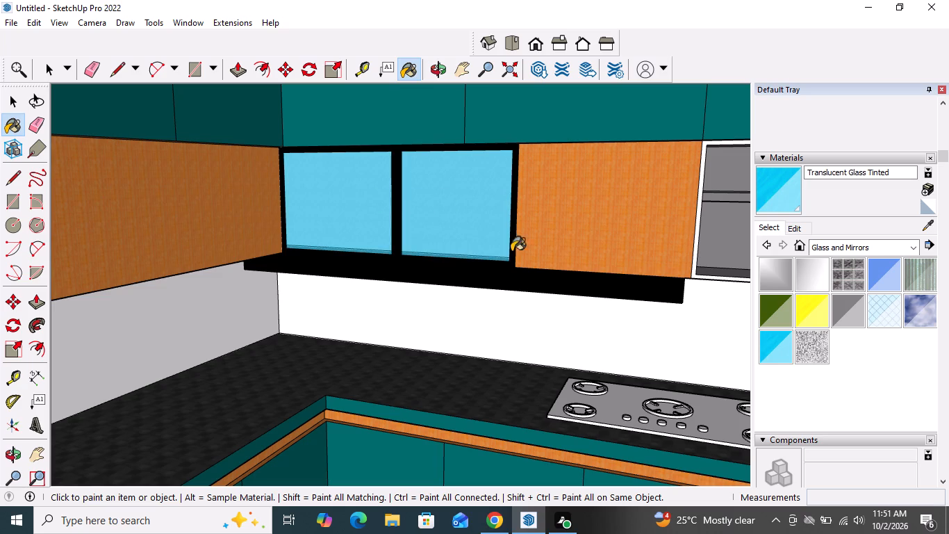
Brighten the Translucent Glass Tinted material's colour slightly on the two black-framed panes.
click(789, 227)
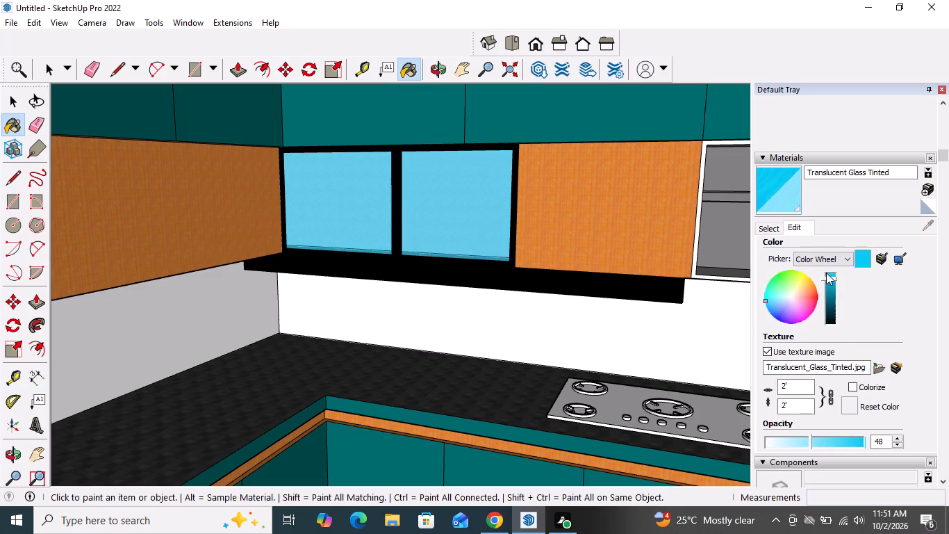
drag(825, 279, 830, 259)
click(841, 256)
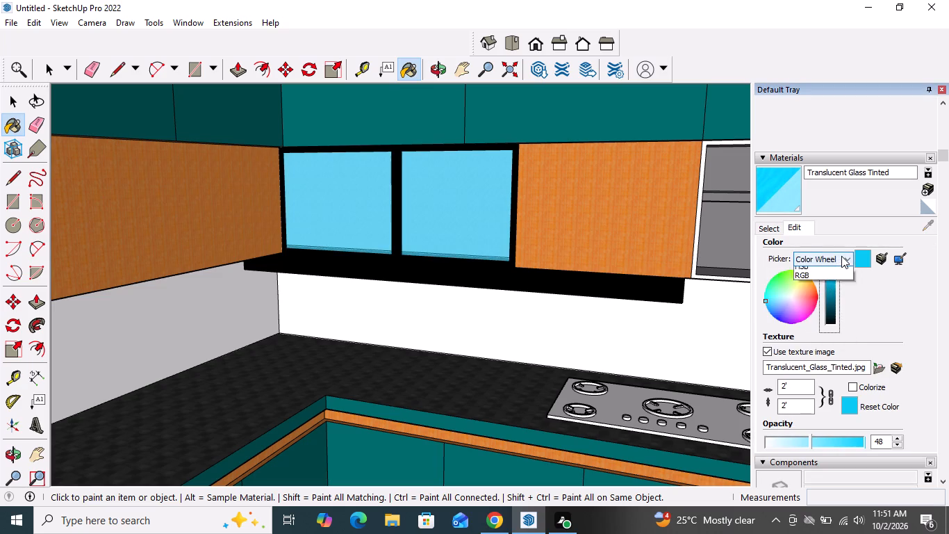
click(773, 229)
Paint both black-framed panes with Translucent Glass Dark Green.
click(770, 229)
click(826, 279)
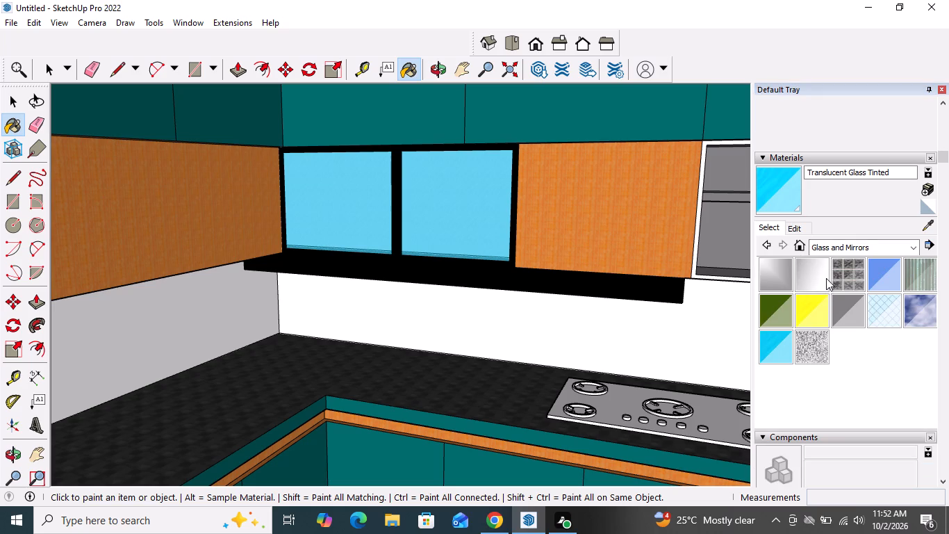
click(861, 309)
click(853, 307)
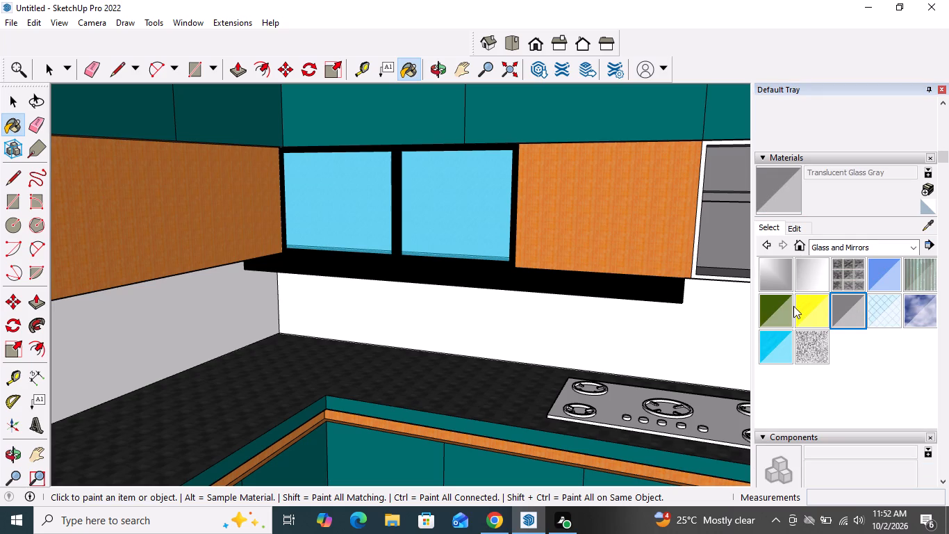
click(767, 309)
click(495, 218)
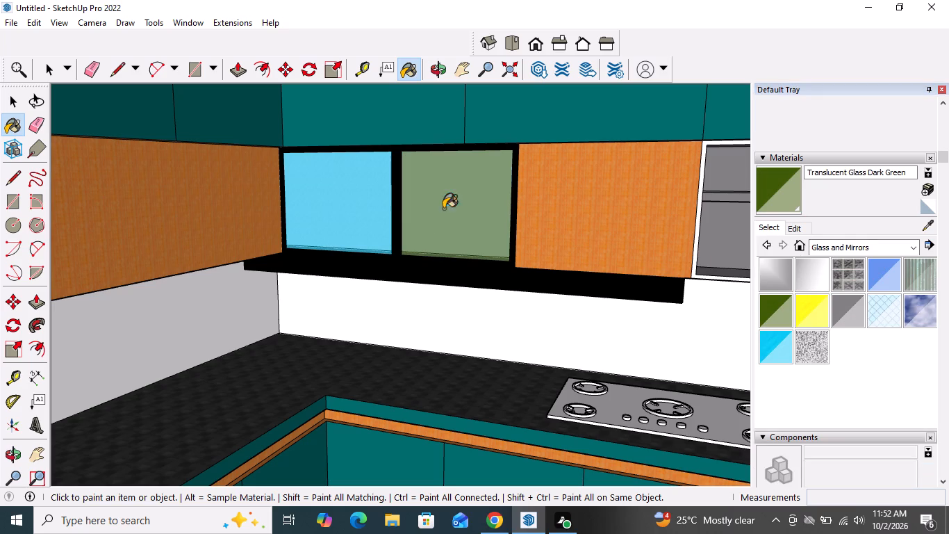
click(361, 226)
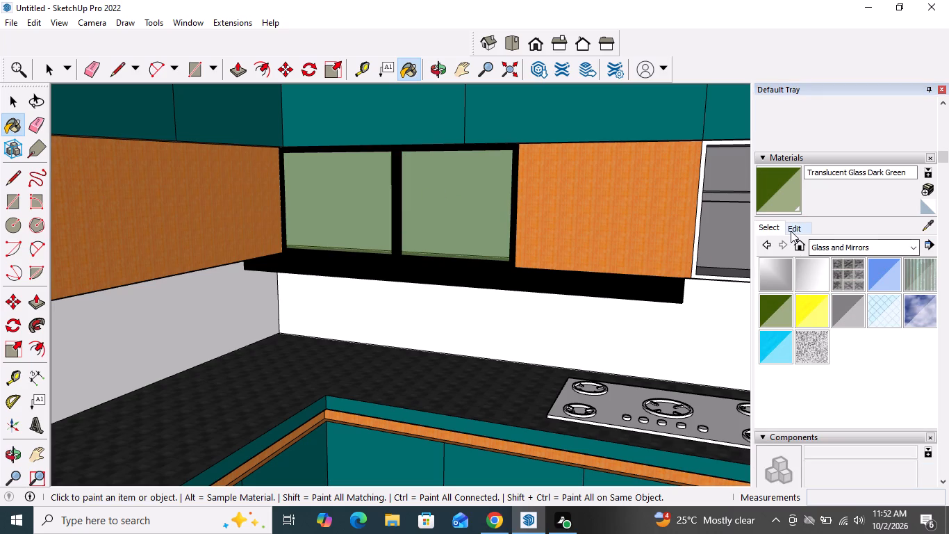
Adjust the brightness of Translucent Glass Dark Green on the two panes to a darker, muted olive green.
click(791, 230)
drag(830, 307, 827, 296)
scroll(663, 289, down, 11)
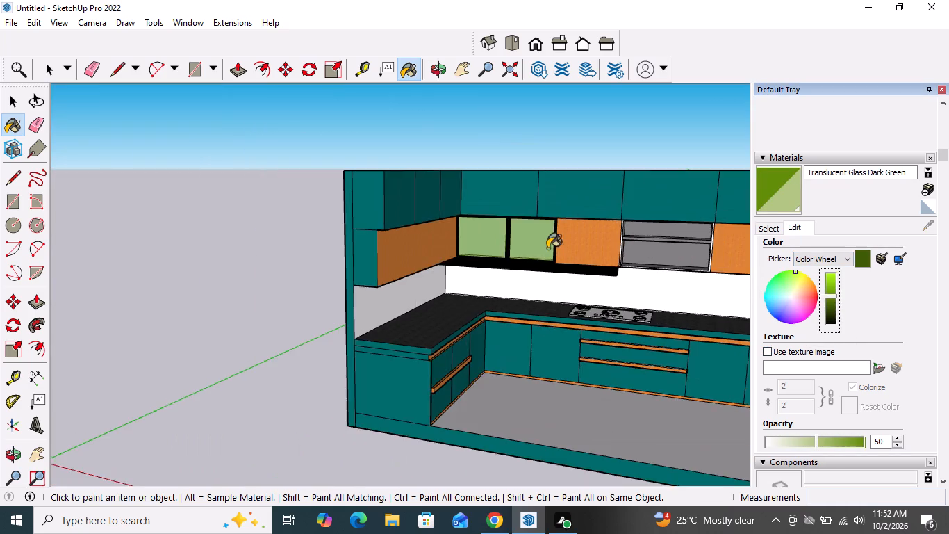
scroll(540, 250, down, 6)
scroll(698, 277, up, 4)
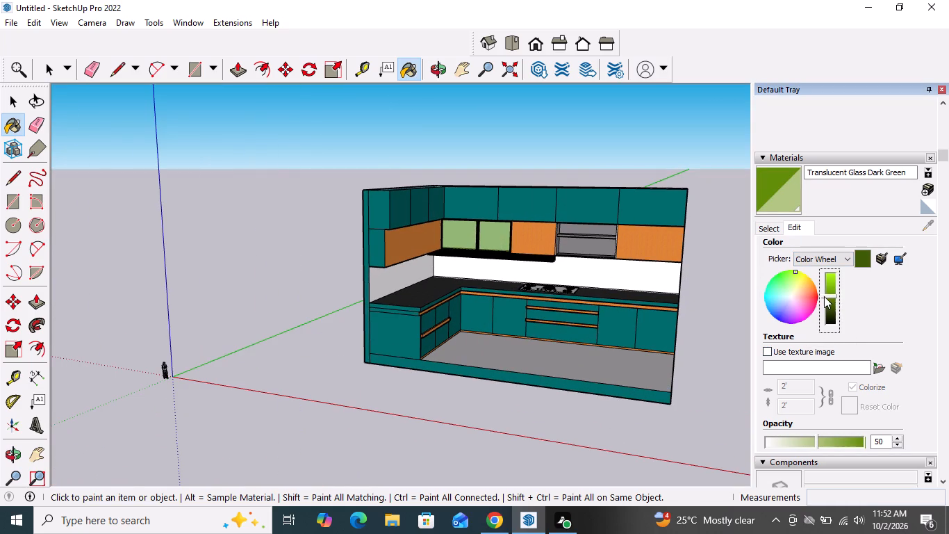
drag(827, 292, 829, 308)
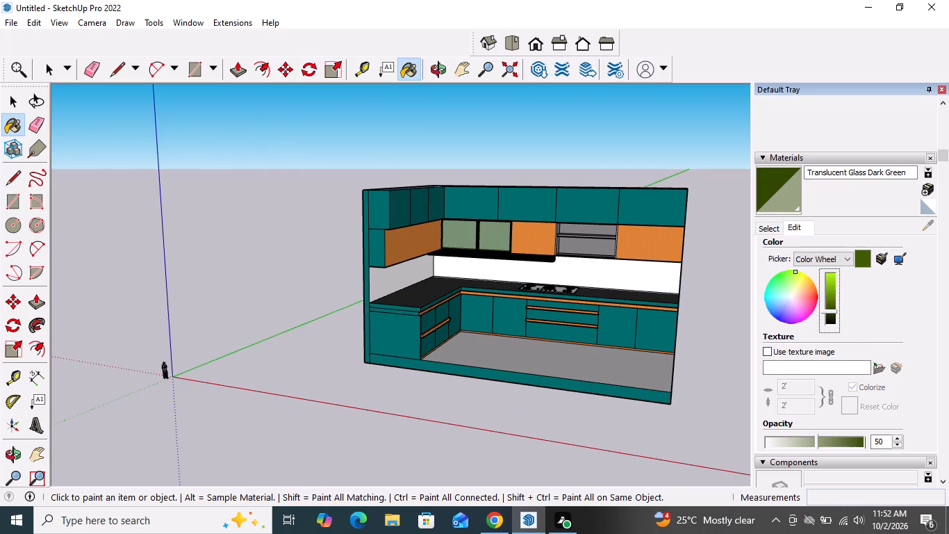
scroll(754, 300, up, 7)
key(space)
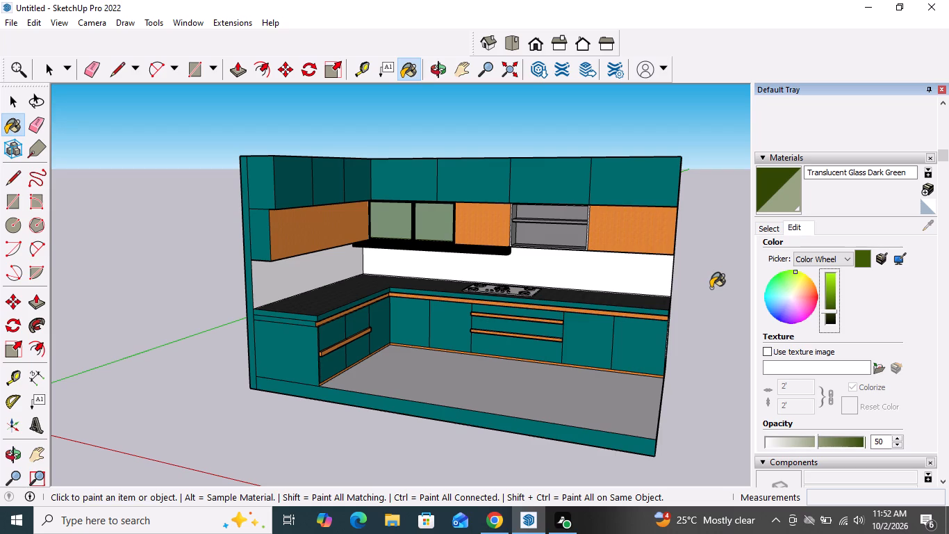
key(space)
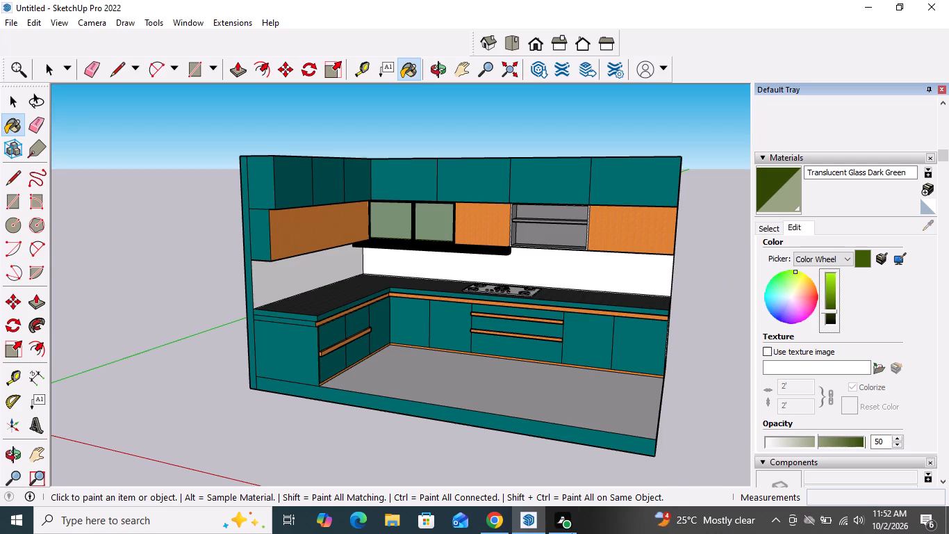
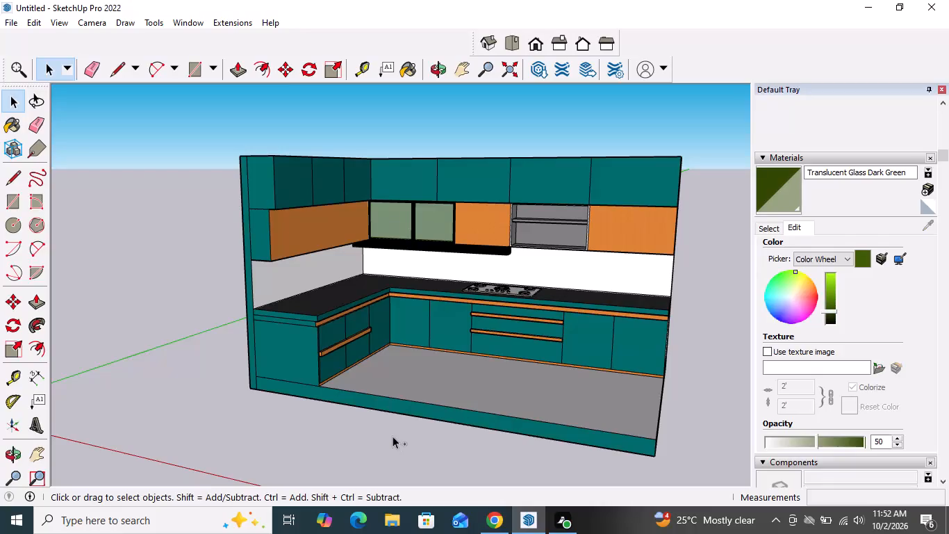
Save the untitled kitchen model in Documents as "Modern Navy Blue & Wood Modular Kitchen".
key(ctrl+s)
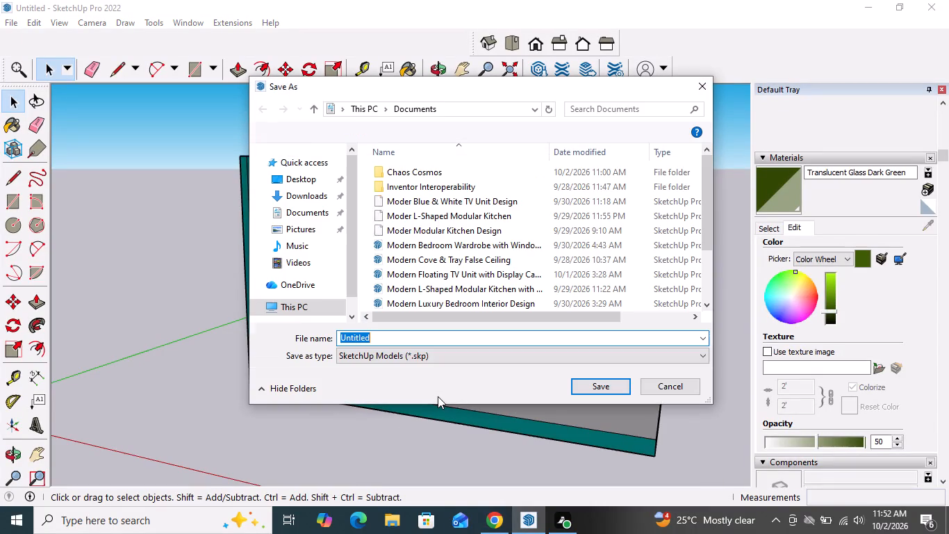
key(BackSpace)
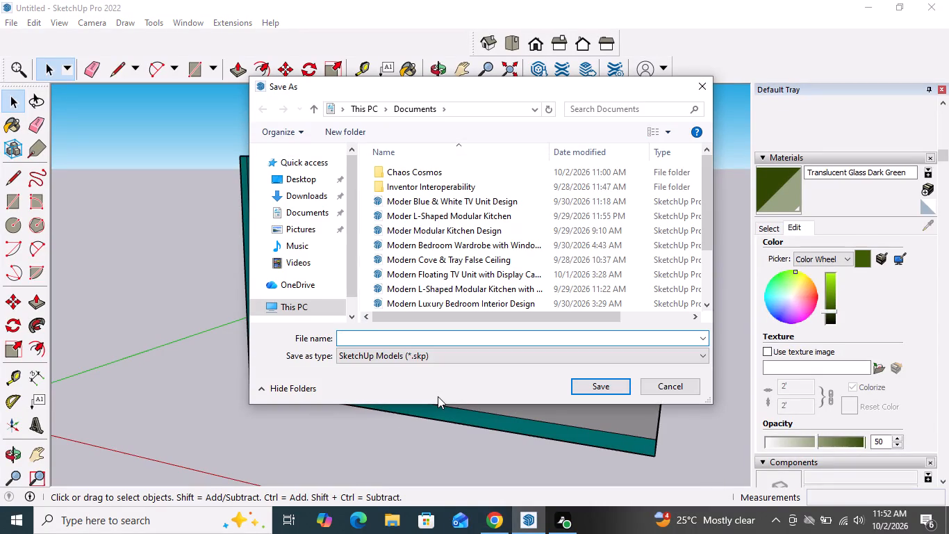
key(ctrl+v)
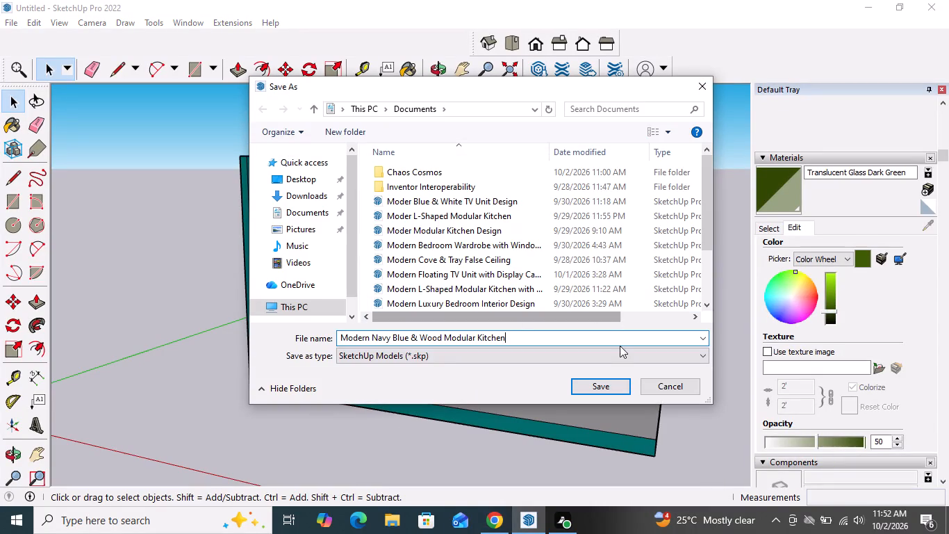
click(613, 383)
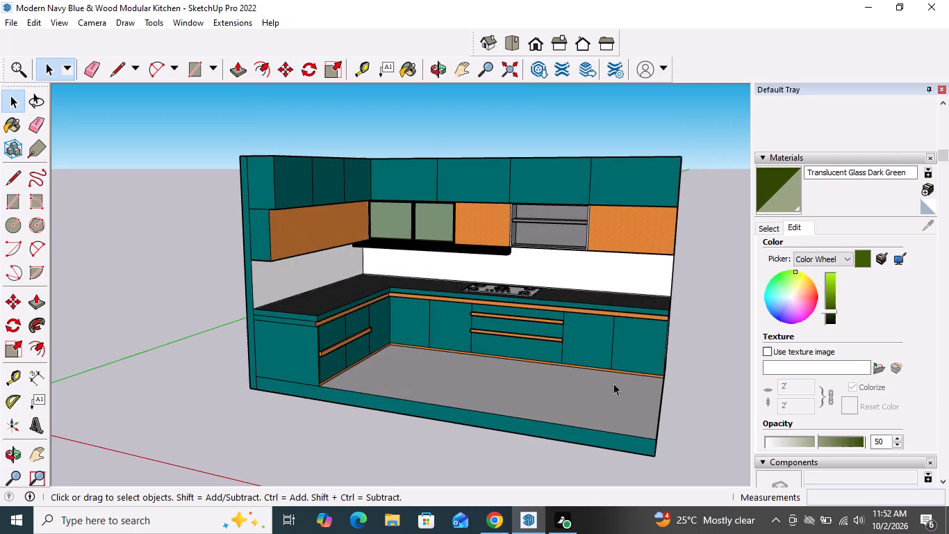
key(ctrl+s)
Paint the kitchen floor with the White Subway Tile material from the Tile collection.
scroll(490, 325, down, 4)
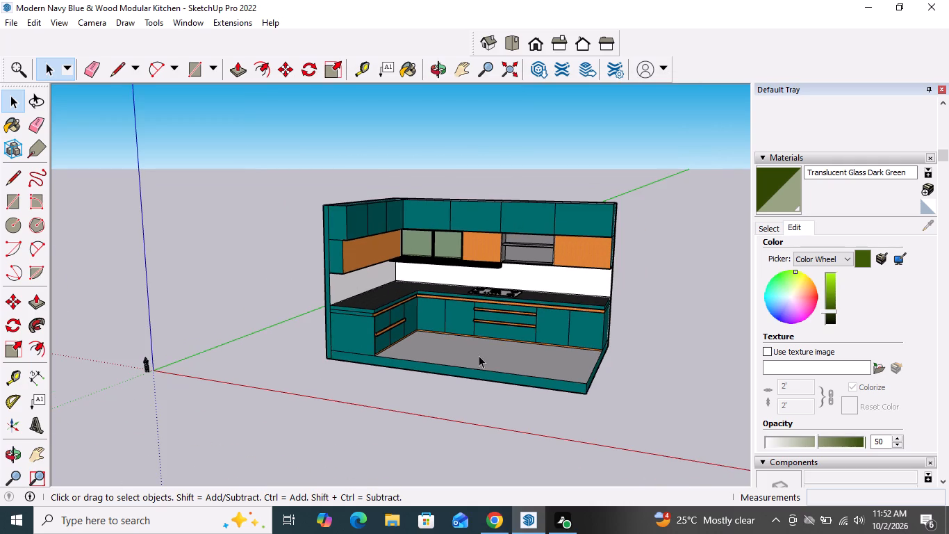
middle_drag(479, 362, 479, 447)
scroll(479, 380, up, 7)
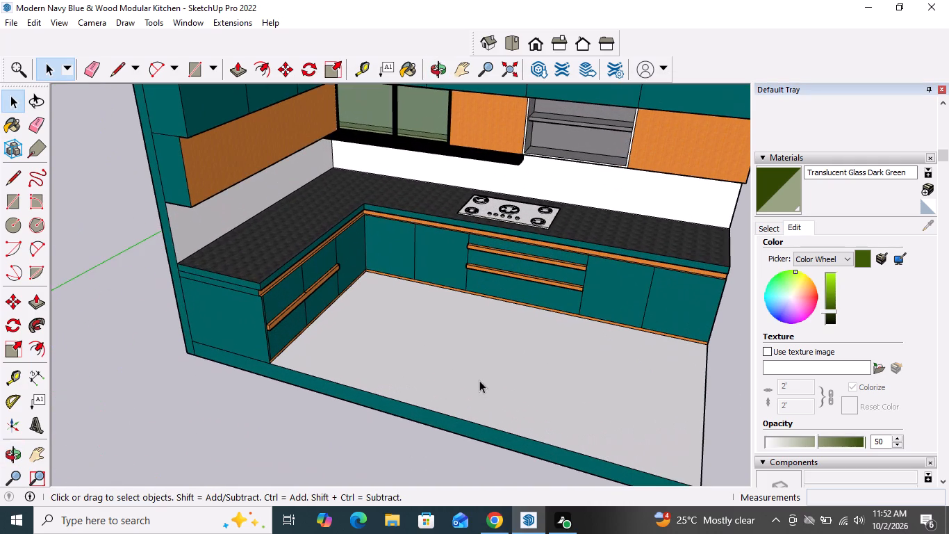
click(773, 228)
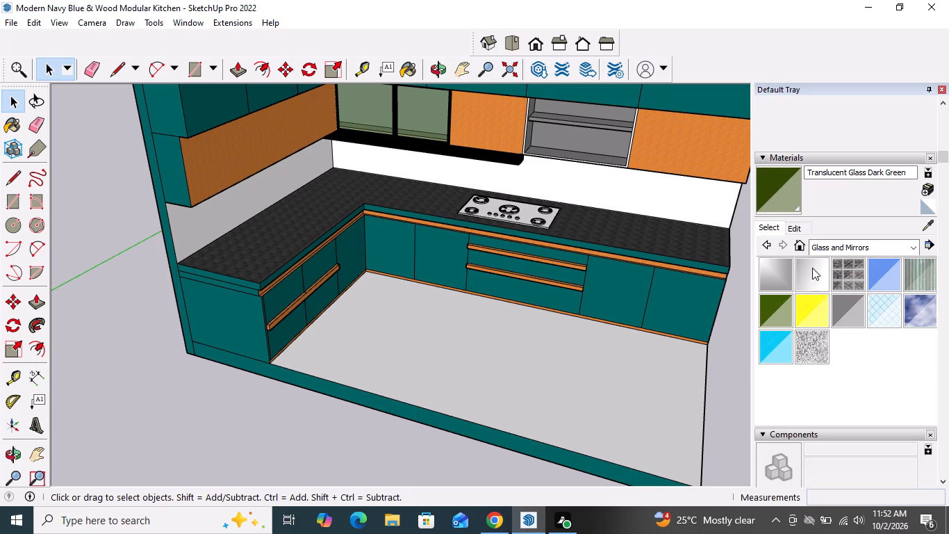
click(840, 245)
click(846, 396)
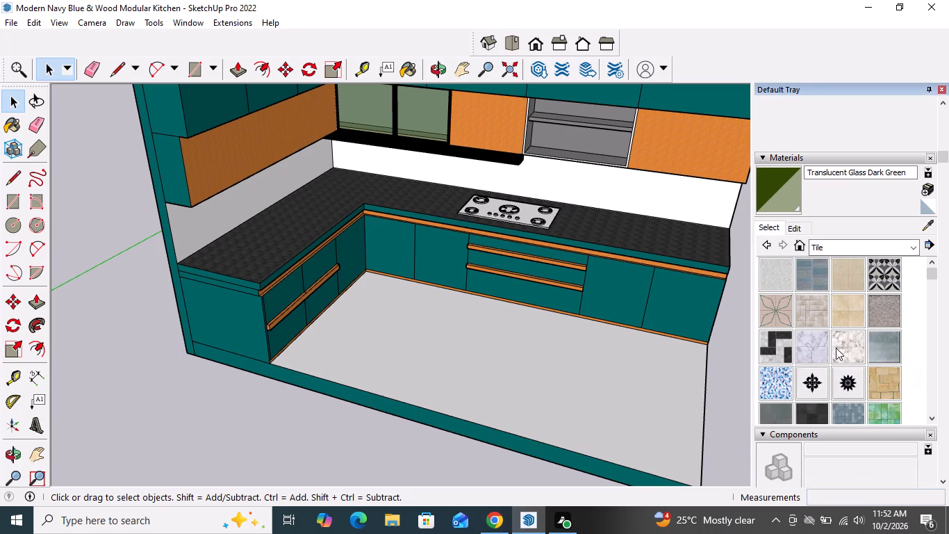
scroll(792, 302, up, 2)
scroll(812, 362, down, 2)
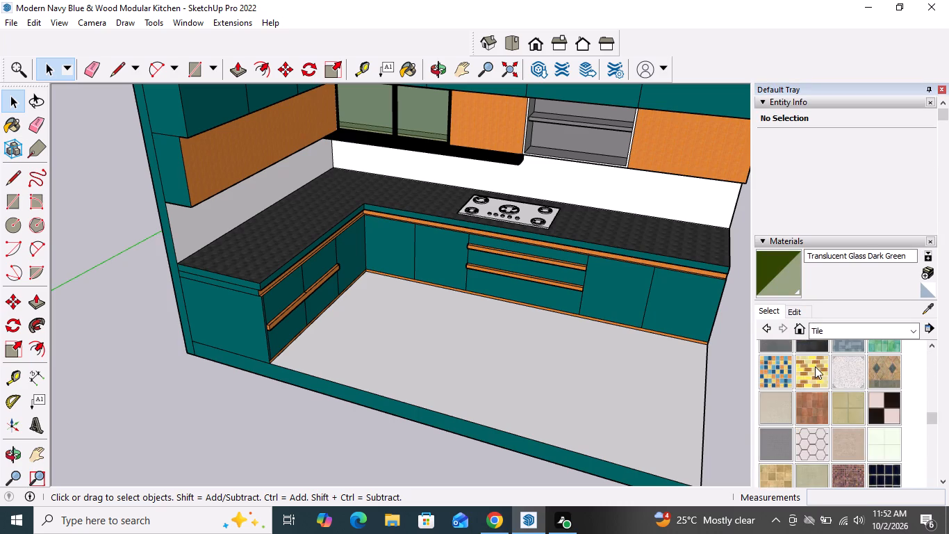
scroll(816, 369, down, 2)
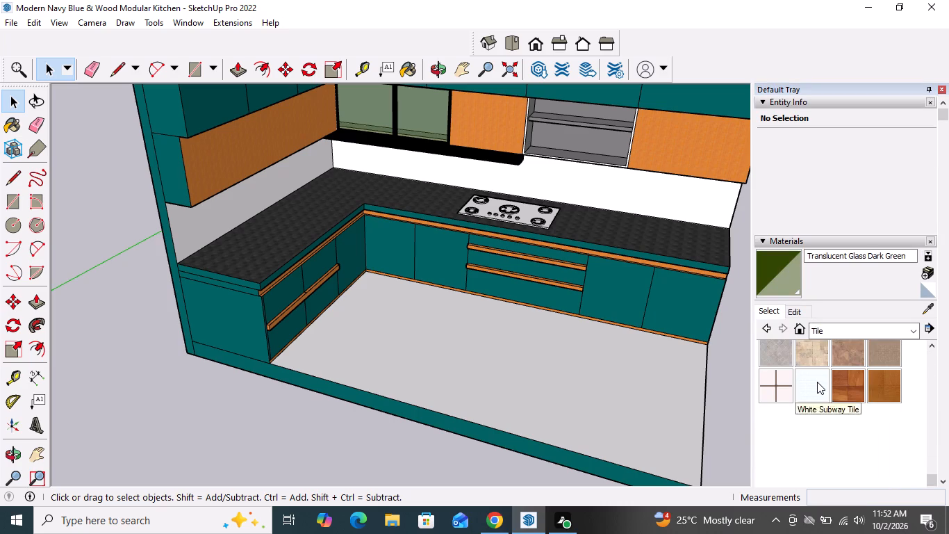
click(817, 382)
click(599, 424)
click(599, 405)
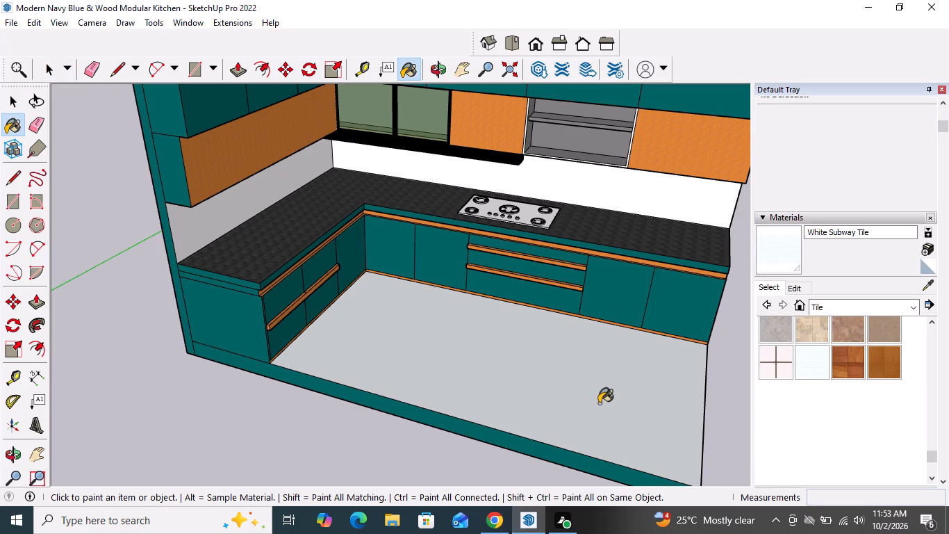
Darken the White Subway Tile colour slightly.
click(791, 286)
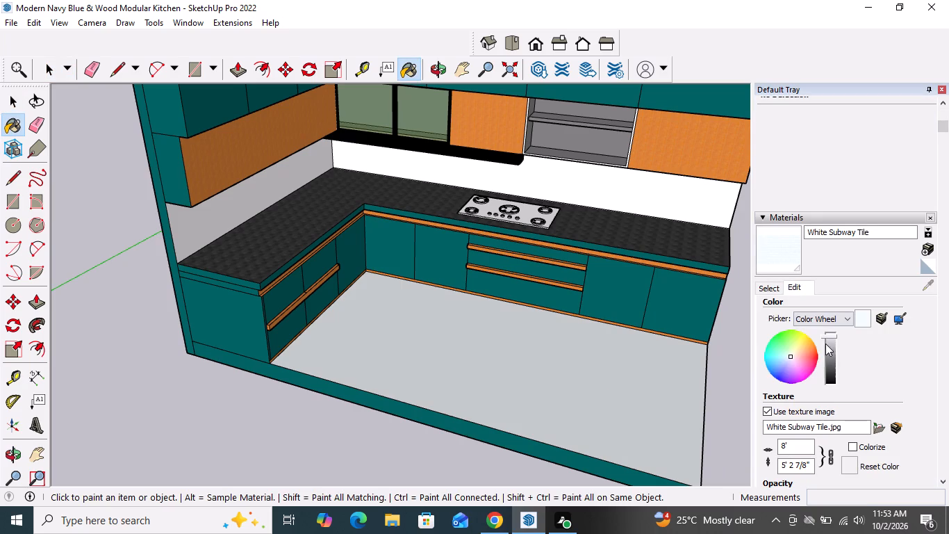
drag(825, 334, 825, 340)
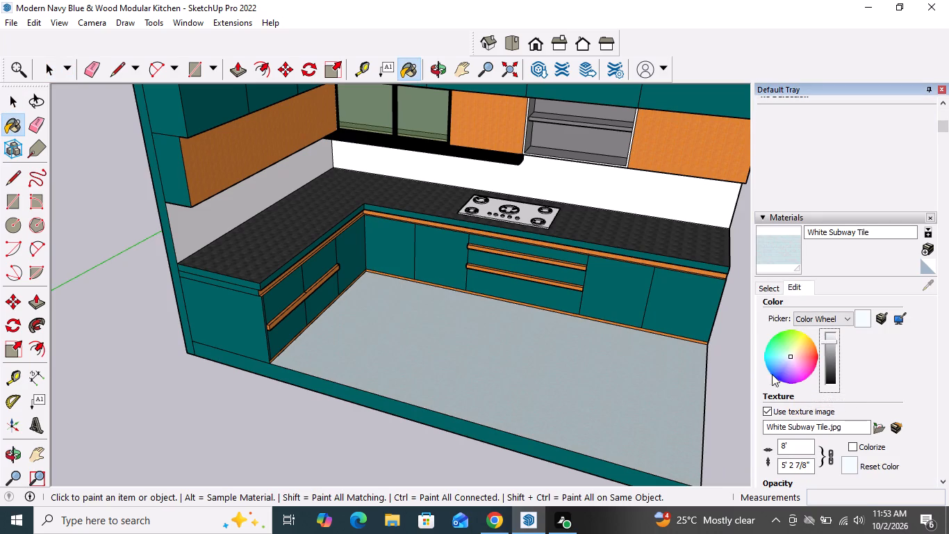
Paint the kitchen floor with the Marble Carrara Gold Floor Tile material from the Tile collection.
click(768, 291)
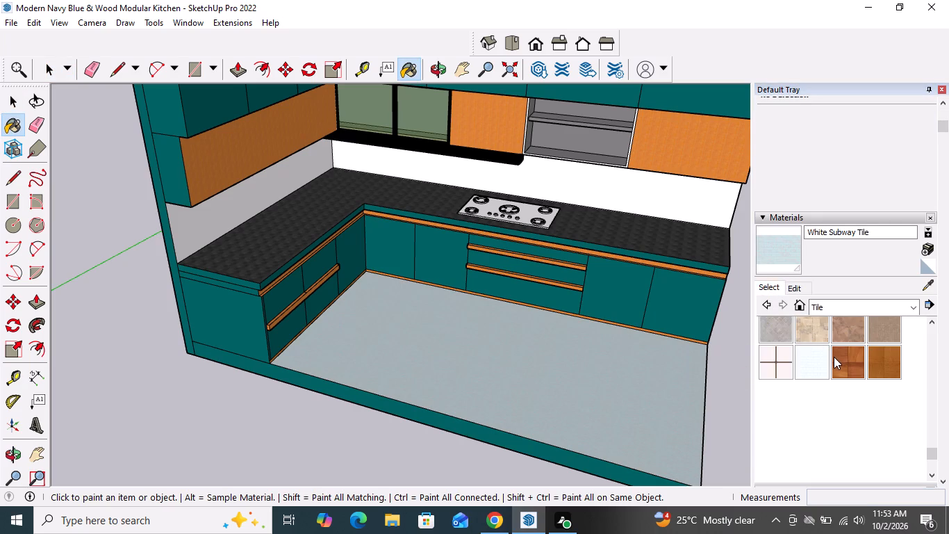
scroll(834, 356, up, 2)
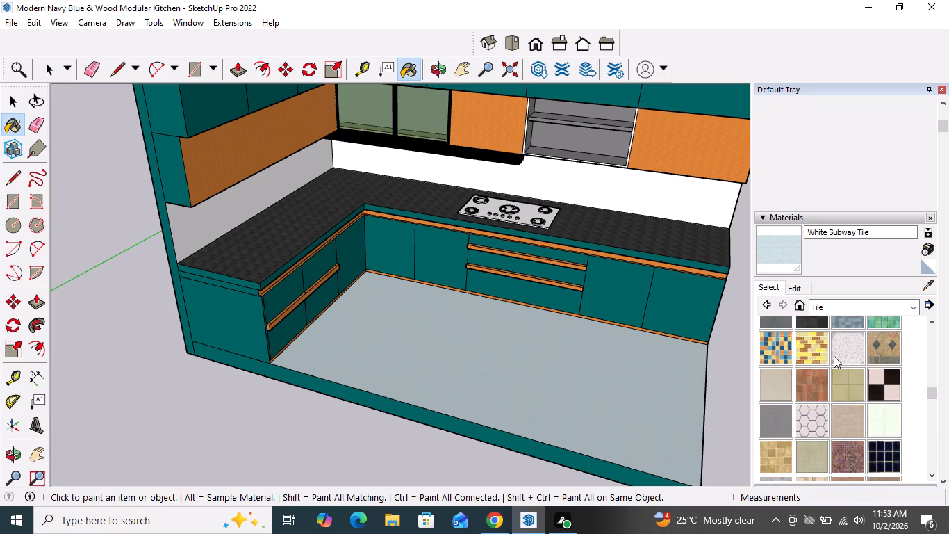
scroll(834, 356, up, 2)
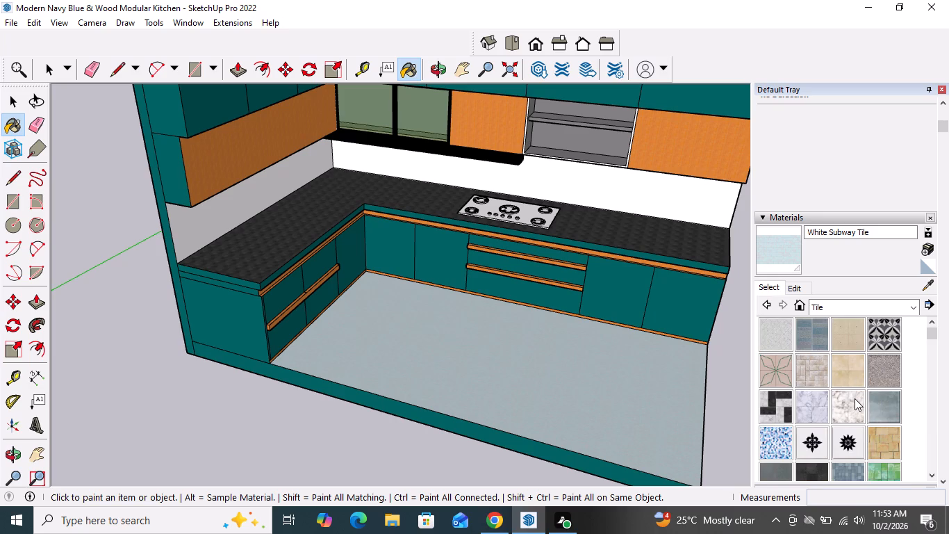
click(855, 398)
click(514, 402)
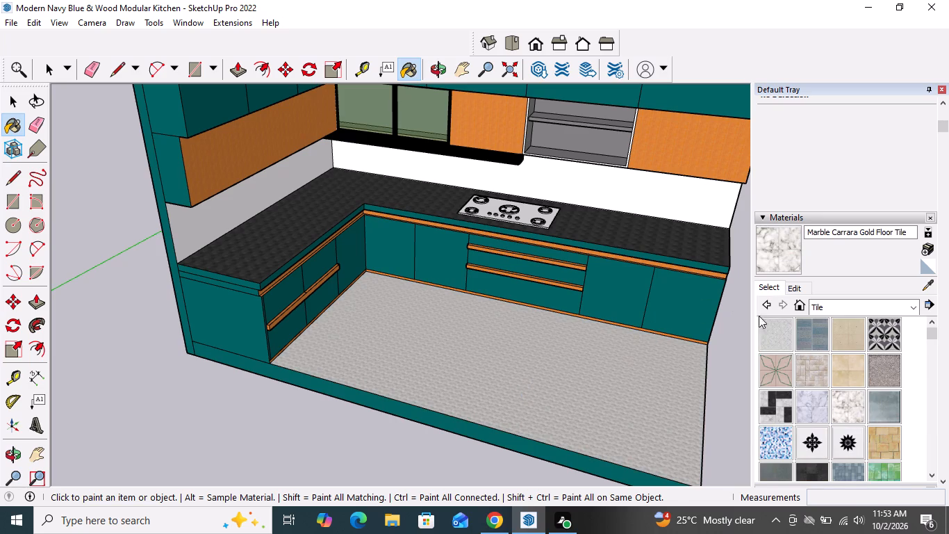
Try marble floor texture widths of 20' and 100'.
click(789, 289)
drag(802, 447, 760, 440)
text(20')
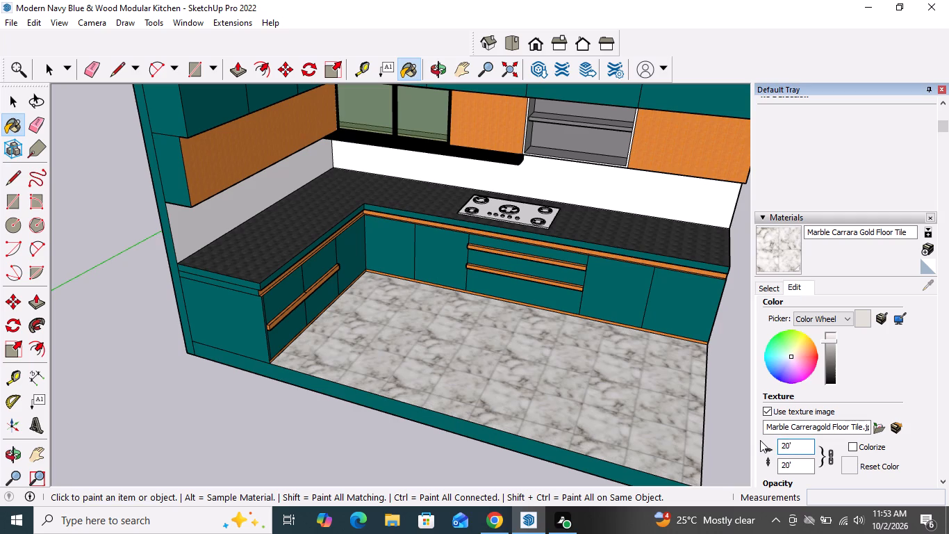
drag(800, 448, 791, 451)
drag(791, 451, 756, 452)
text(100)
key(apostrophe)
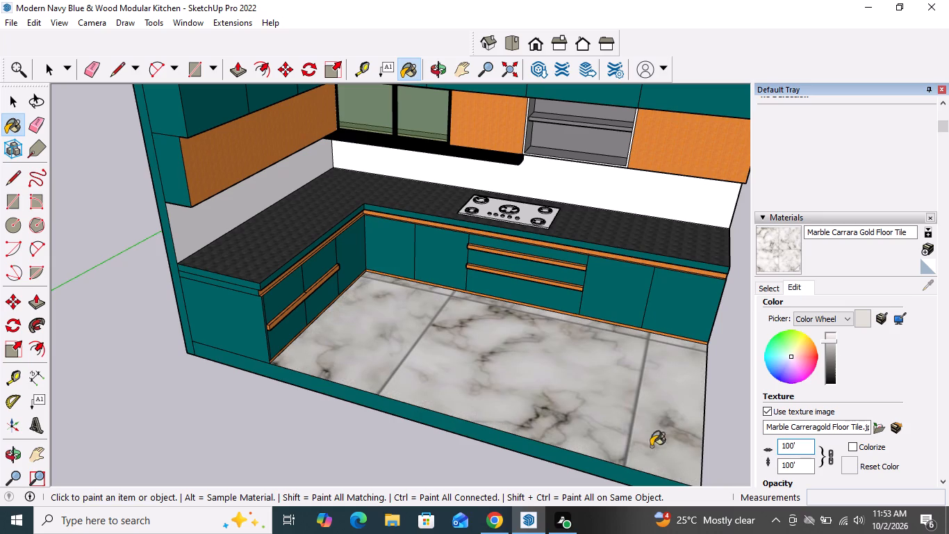
Set the marble floor tile's texture width to 200'.
drag(798, 442, 783, 442)
text(200)
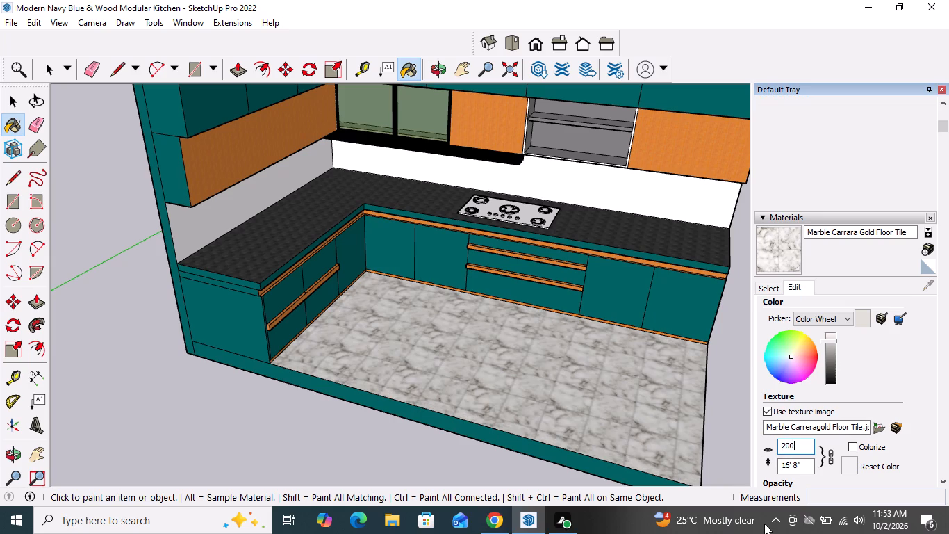
key(apostrophe)
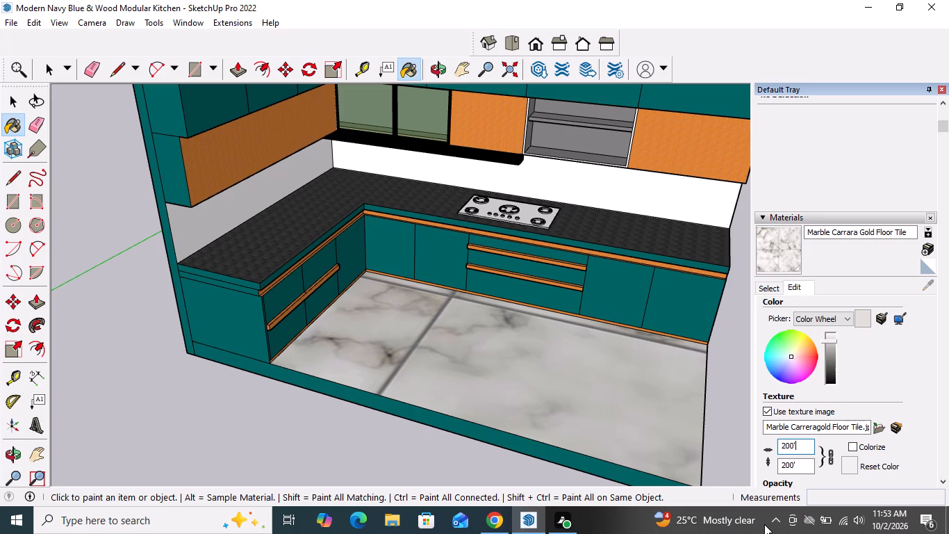
scroll(451, 291, down, 2)
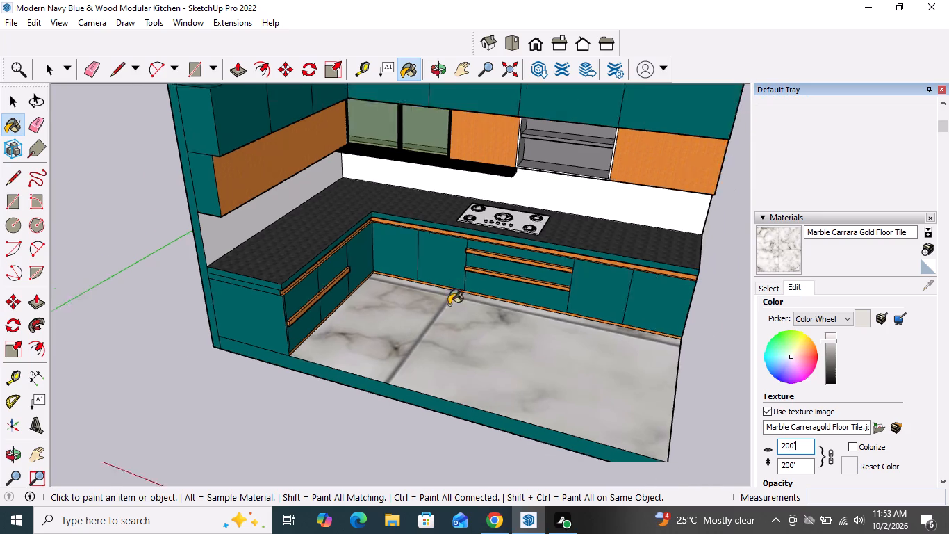
scroll(449, 305, down, 8)
key(space)
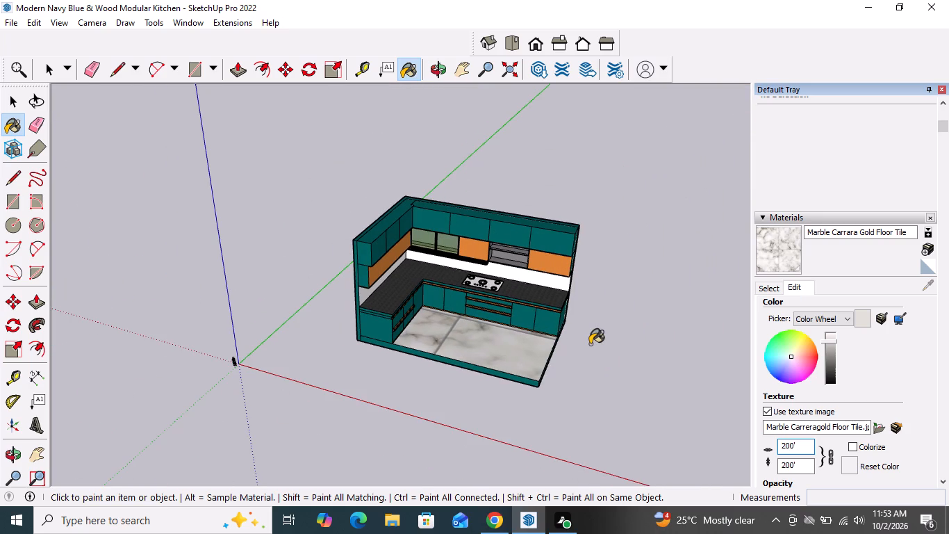
key(space)
key(space)
key(space)
drag(594, 341, 626, 325)
click(679, 299)
key(Escape)
key(Escape)
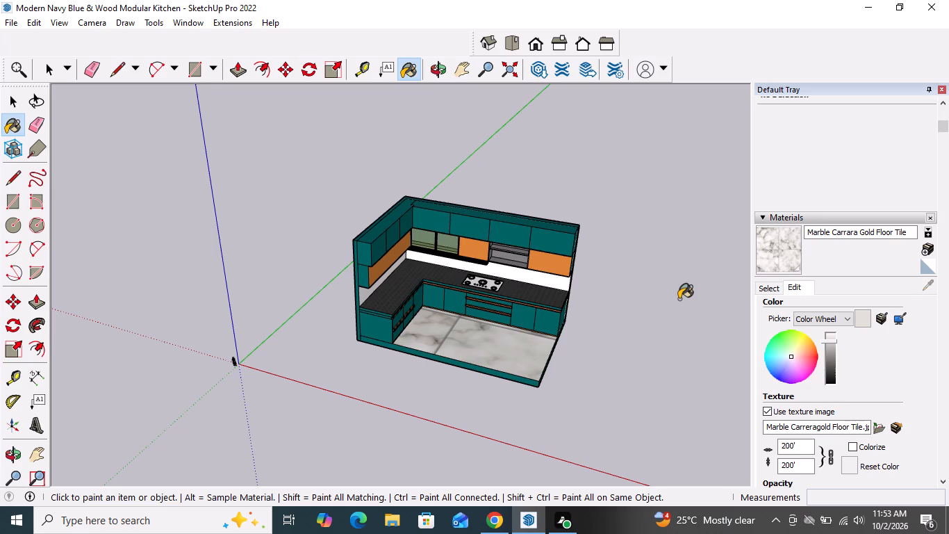
key(Escape)
key(Escape)
Save the kitchen model.
key(ctrl+s)
Examine the kitchen's marble floor, cabinets and countertop from several angles.
scroll(679, 299, down, 5)
scroll(522, 383, up, 1)
middle_drag(522, 383, 527, 289)
scroll(545, 261, up, 4)
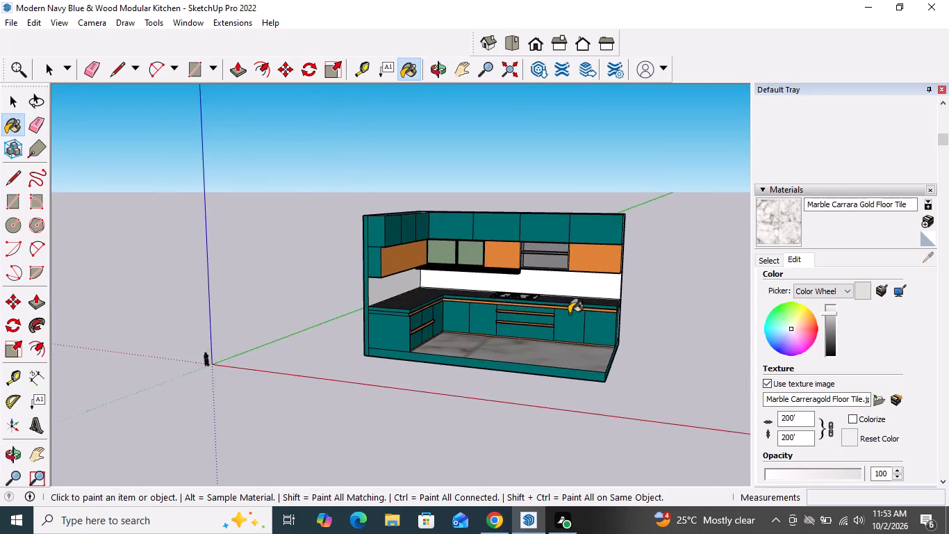
scroll(569, 314, up, 4)
key(space)
middle_drag(495, 325, 491, 347)
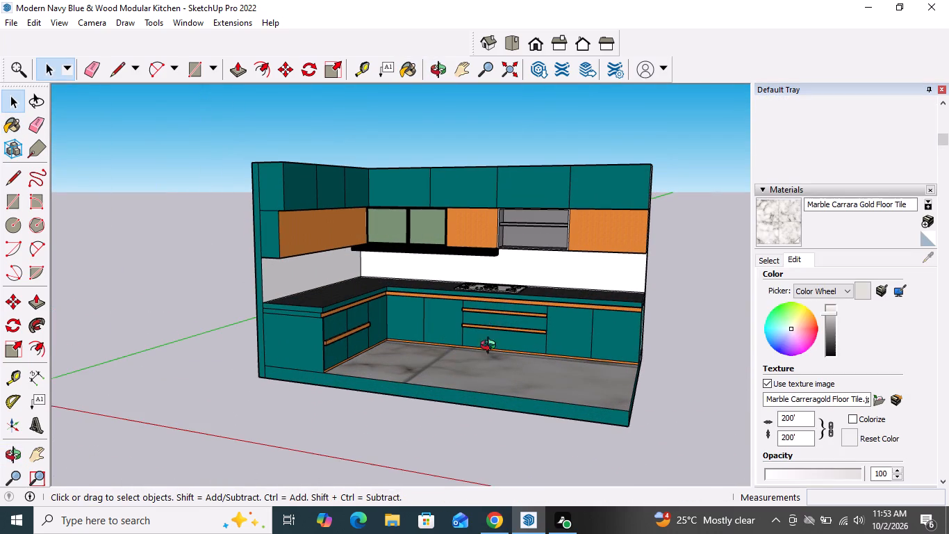
middle_drag(491, 347, 465, 447)
scroll(470, 435, up, 3)
middle_drag(472, 424, 533, 316)
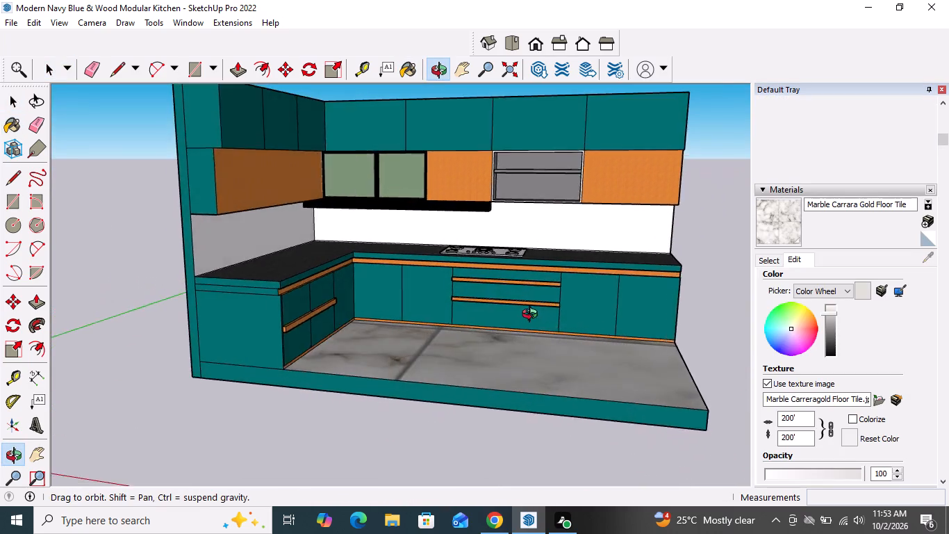
middle_drag(533, 316, 460, 339)
scroll(460, 339, down, 1)
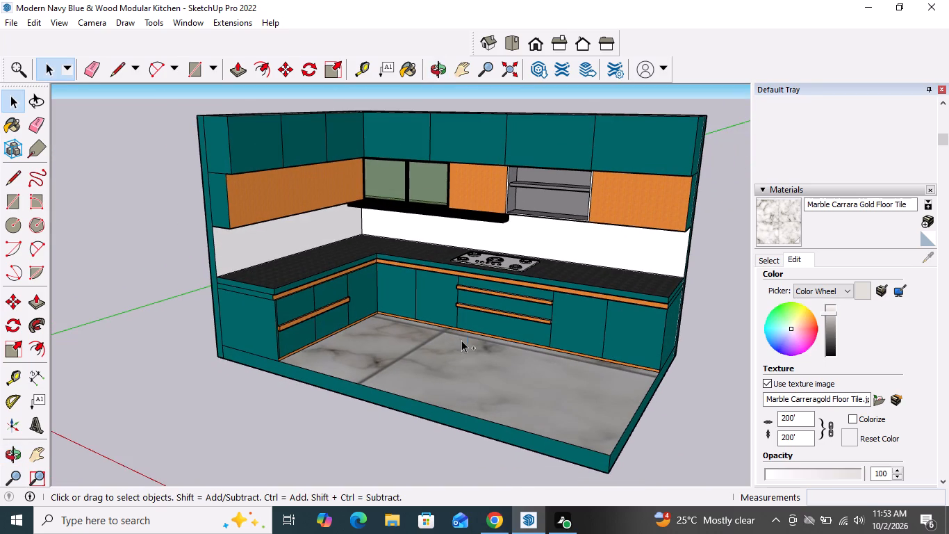
Save the kitchen model with its current view.
key(ctrl+s)
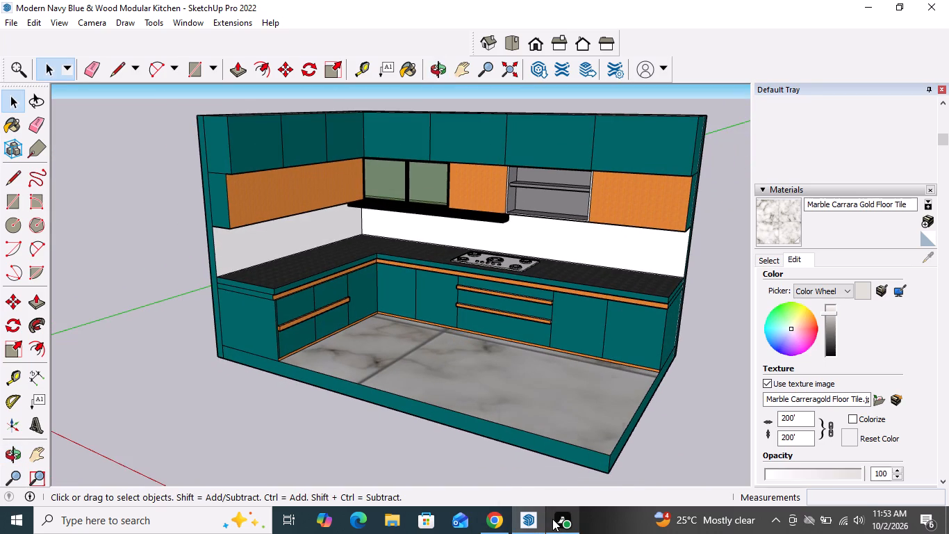